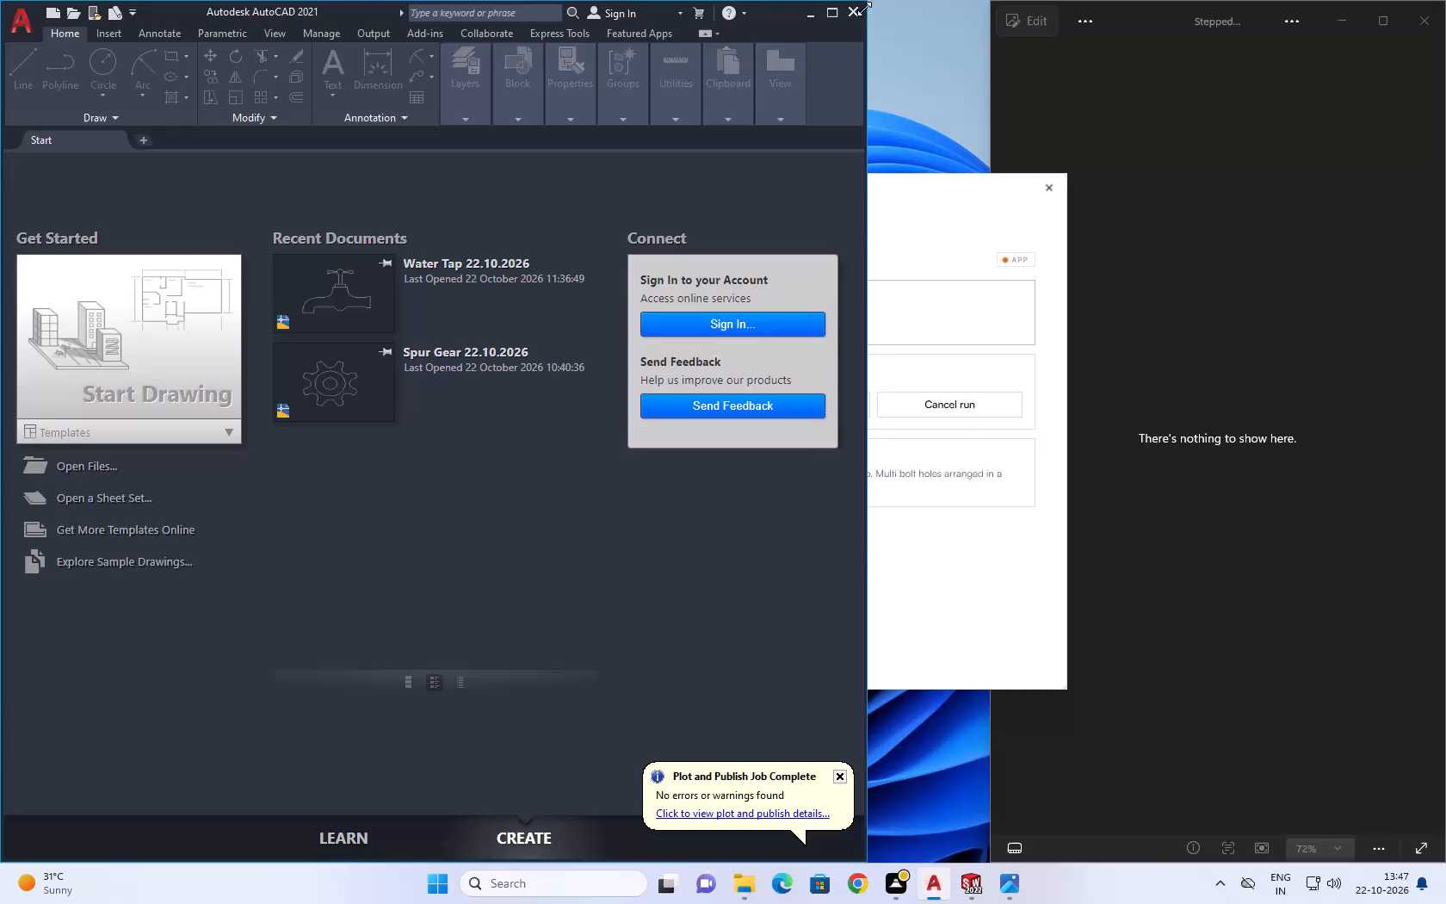
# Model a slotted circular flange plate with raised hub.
# Minimize AutoCAD and switch to the open Part2 sketch in SOLIDWORKS.
pyautogui.click(851, 18)
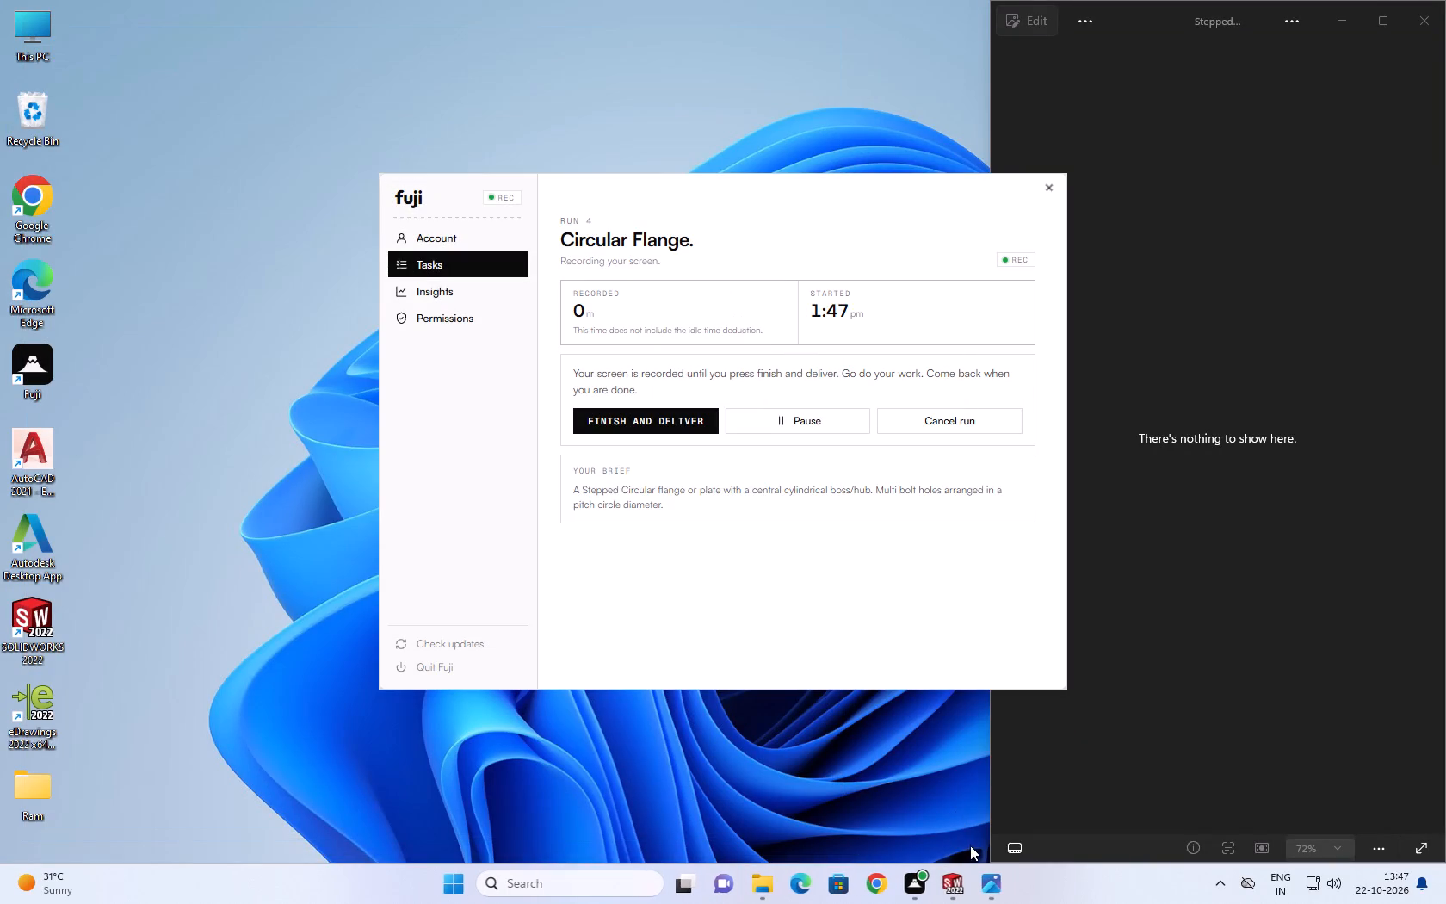
pyautogui.click(942, 882)
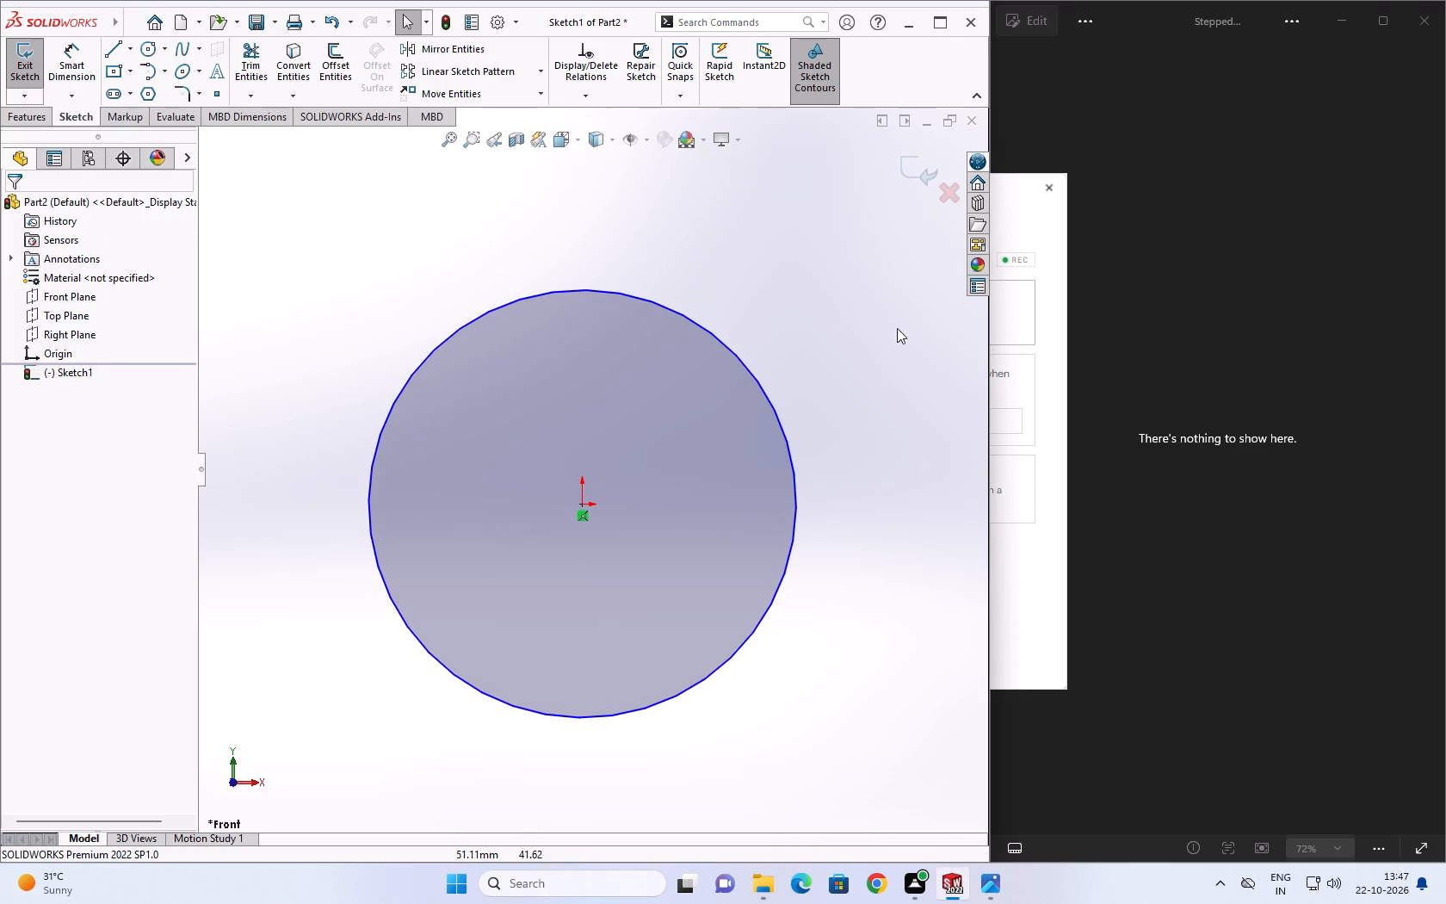
# Close the Photos window that has no image loaded.
pyautogui.click(1304, 85)
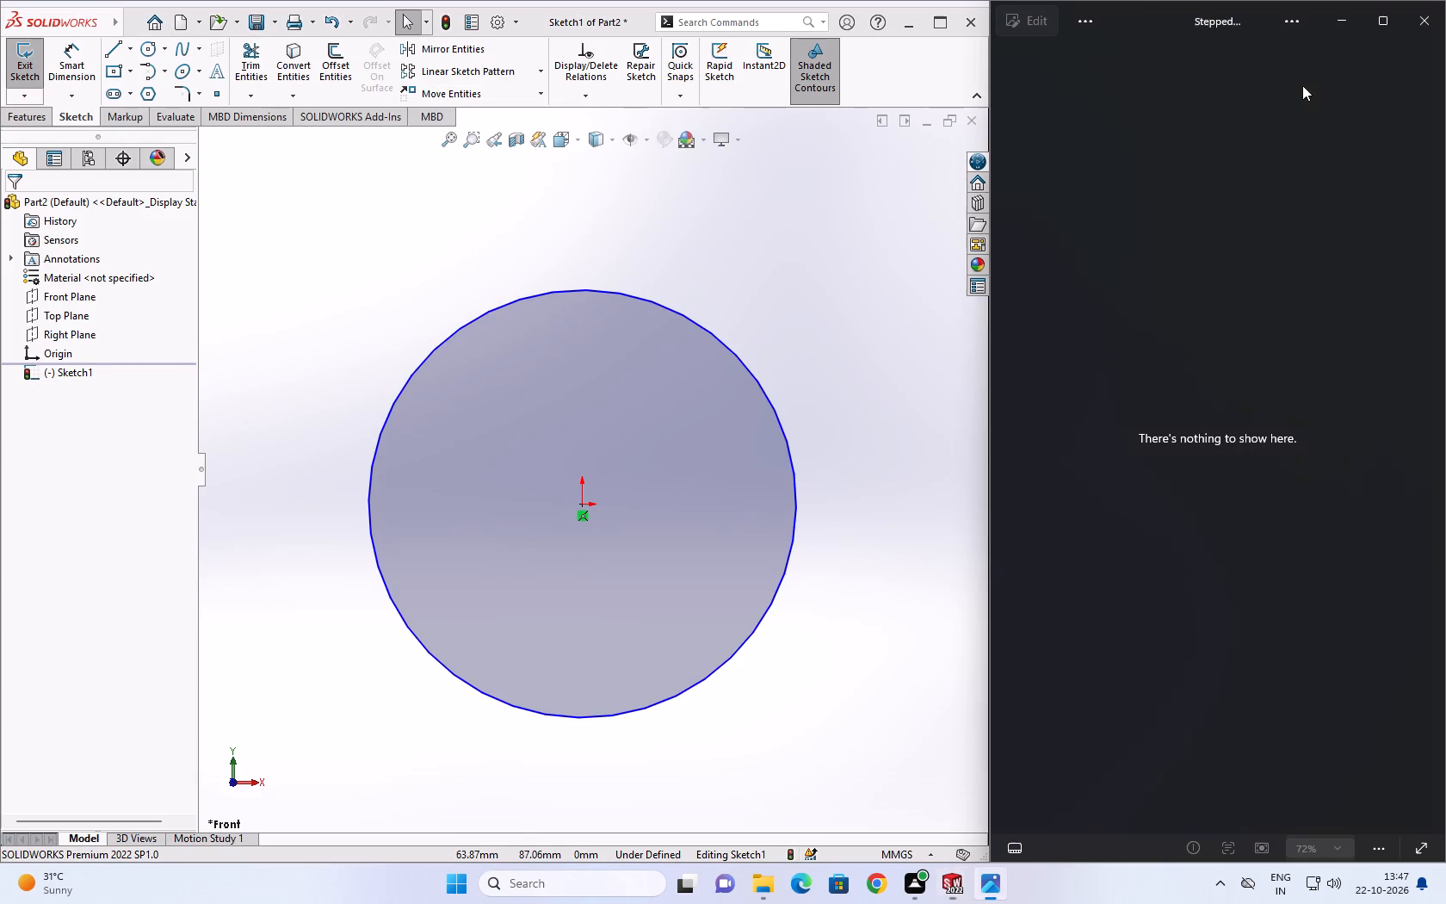
pyautogui.click(1344, 15)
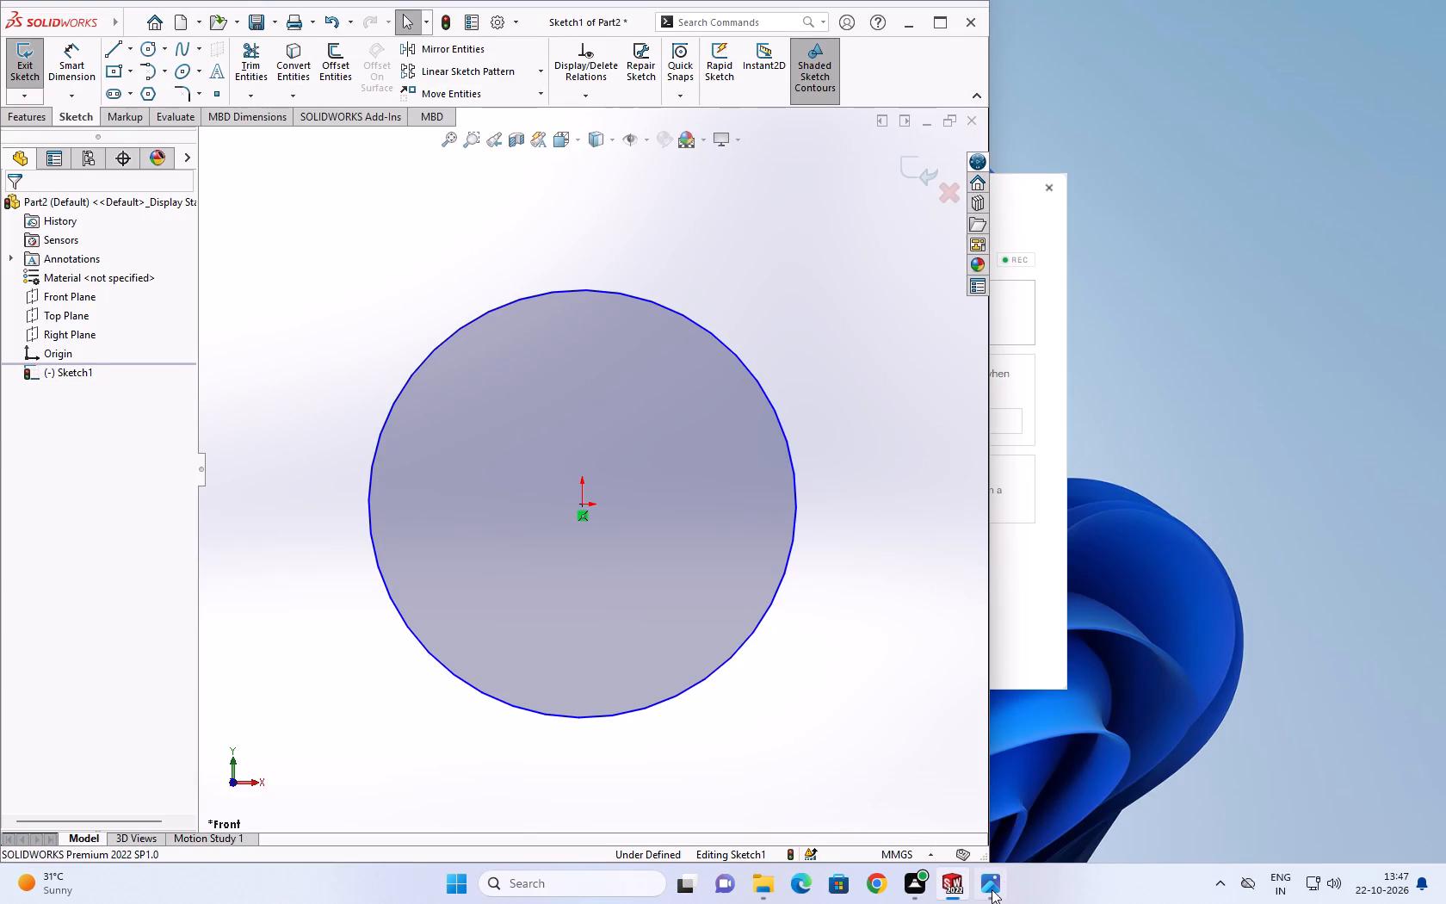
pyautogui.click(991, 895)
pyautogui.scroll(-7, 1298, 410)
pyautogui.click(1225, 480)
pyautogui.click(1231, 442)
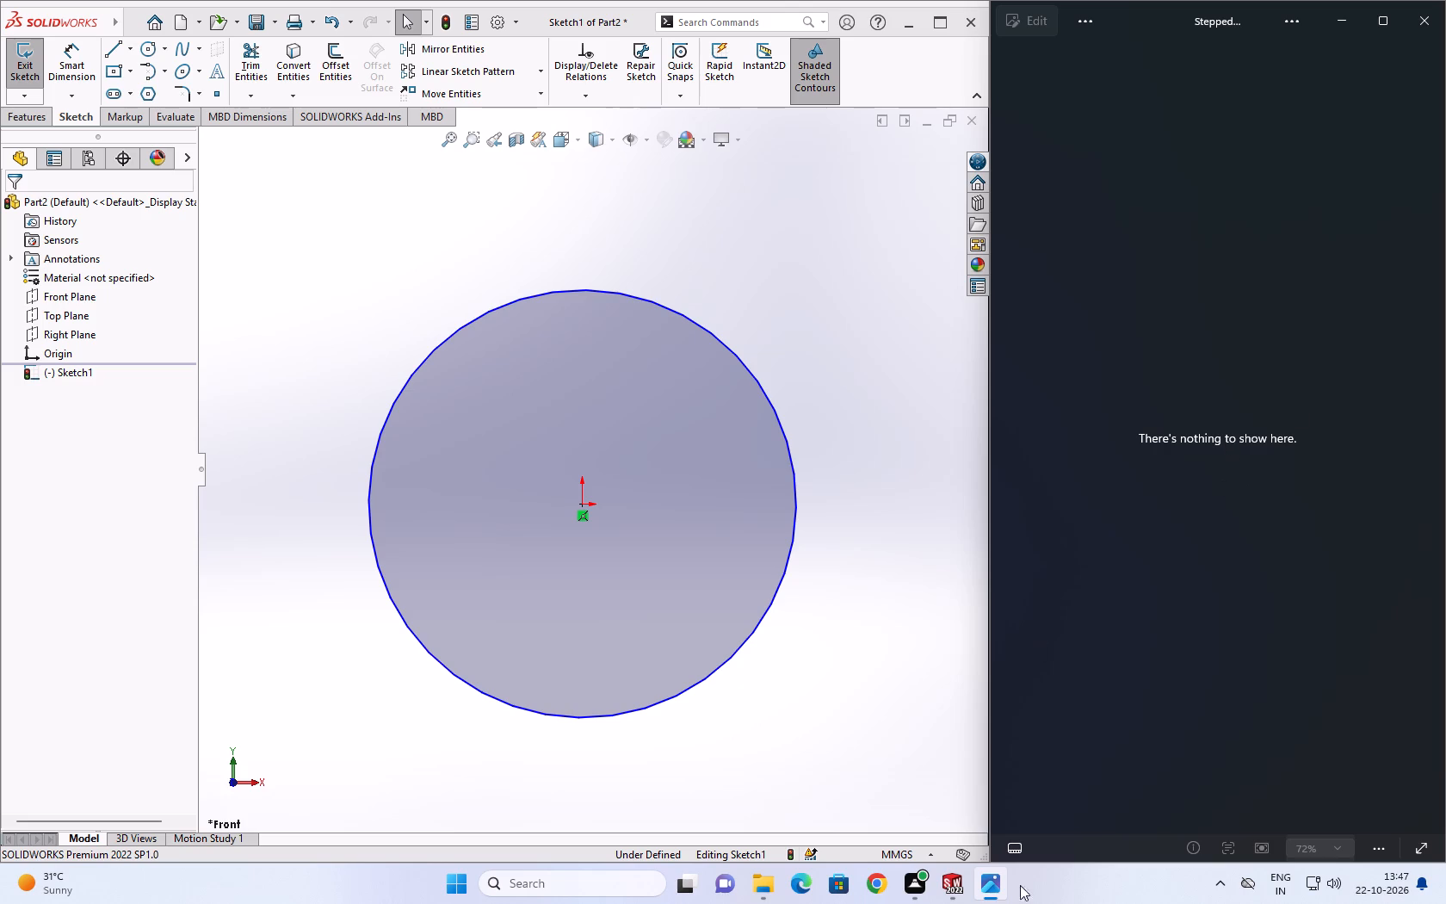
pyautogui.click(1430, 23)
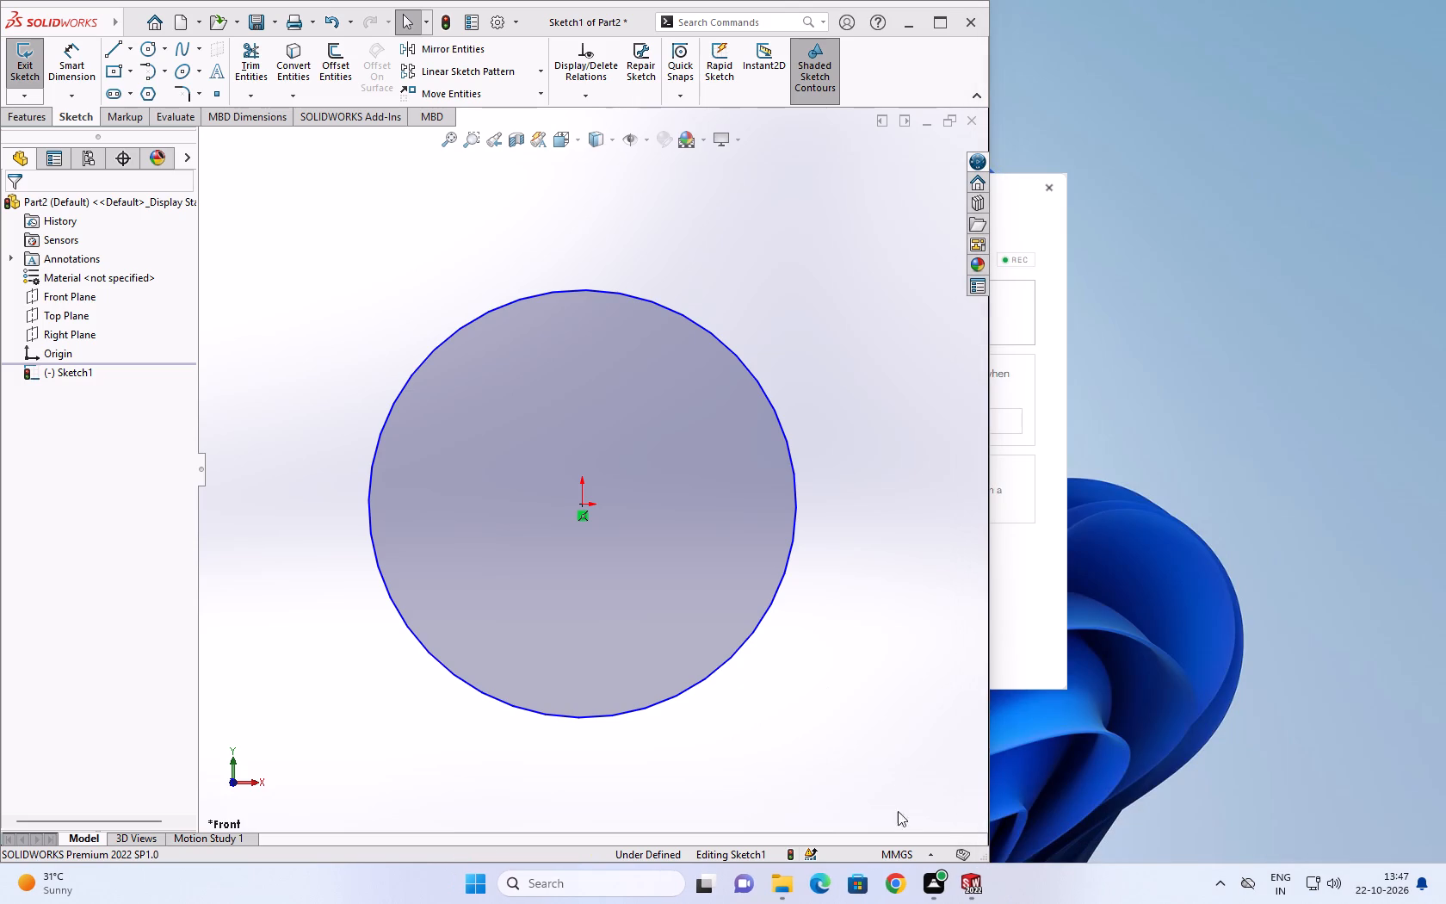
# Open the Stepped Cylindrical Flange image from its folder inside Ram, in Photos beside SOLIDWORKS.
pyautogui.click(782, 883)
pyautogui.doubleClick(506, 330)
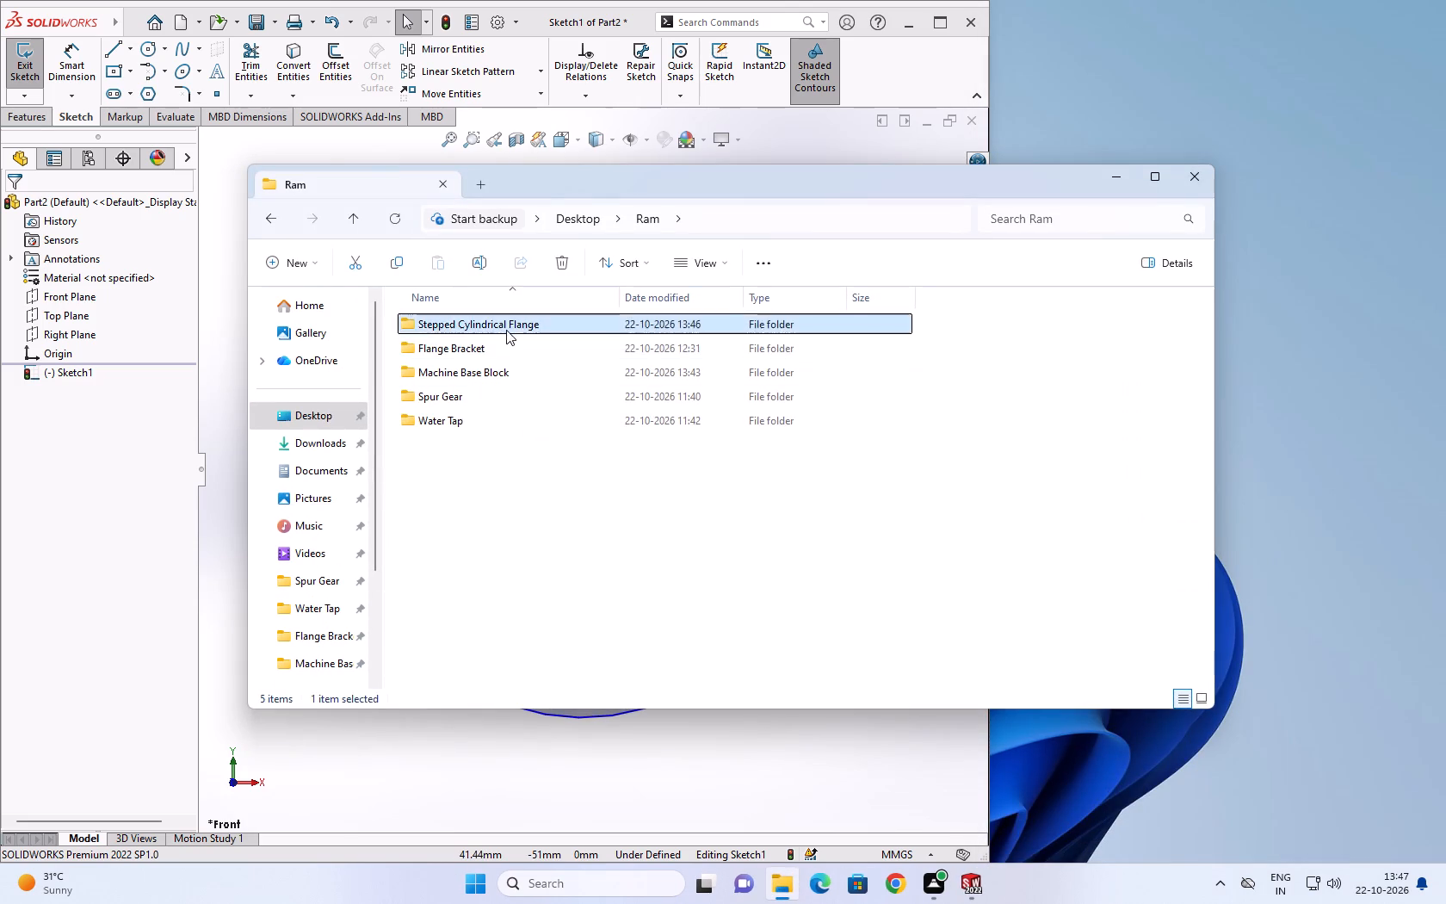
pyautogui.doubleClick(452, 394)
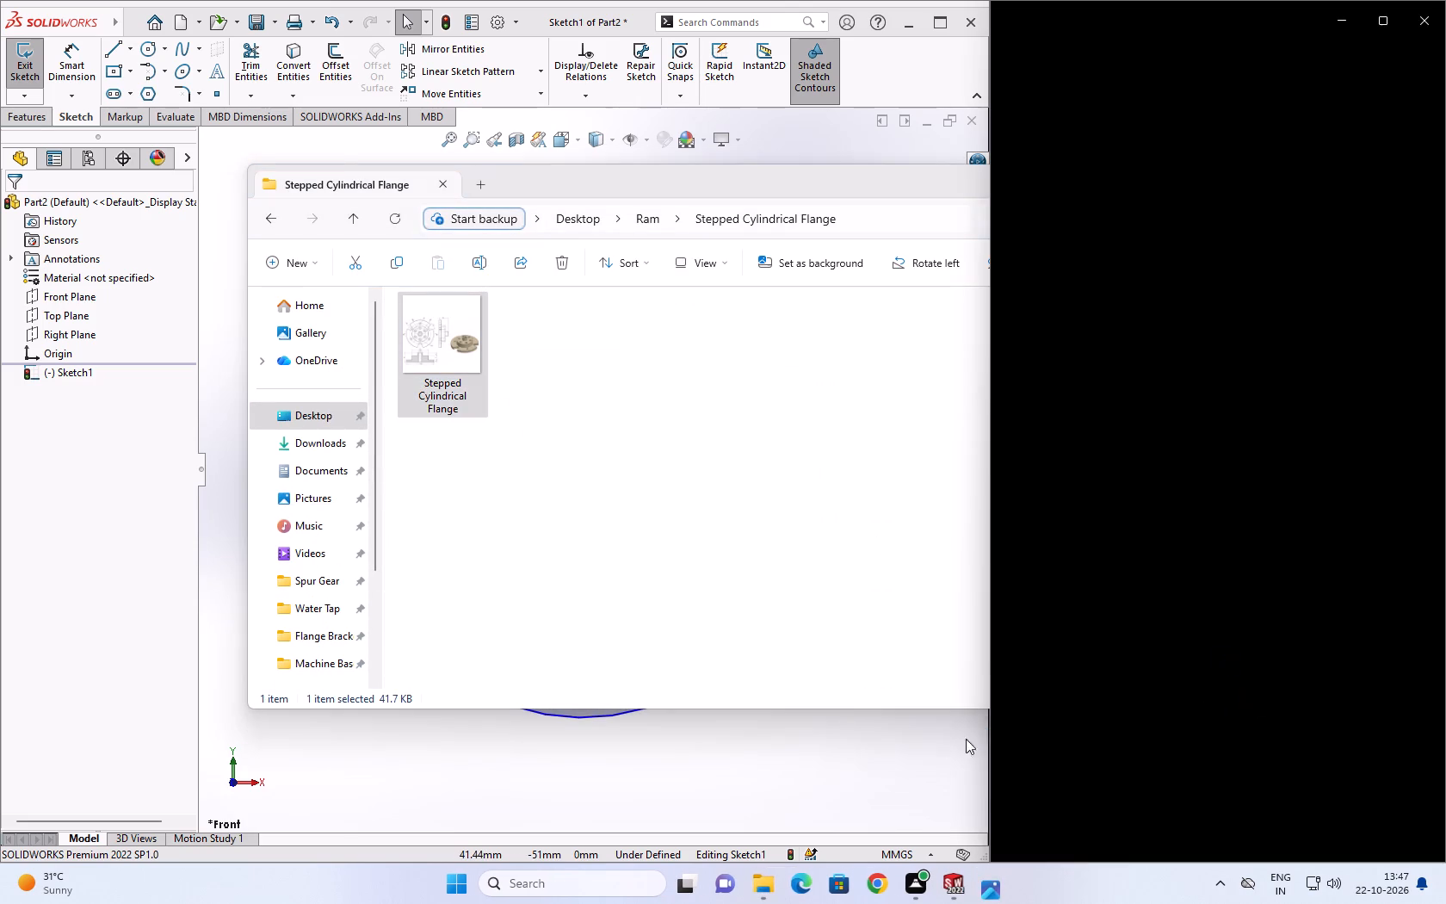
pyautogui.click(884, 739)
pyautogui.click(888, 522)
pyautogui.click(1350, 370)
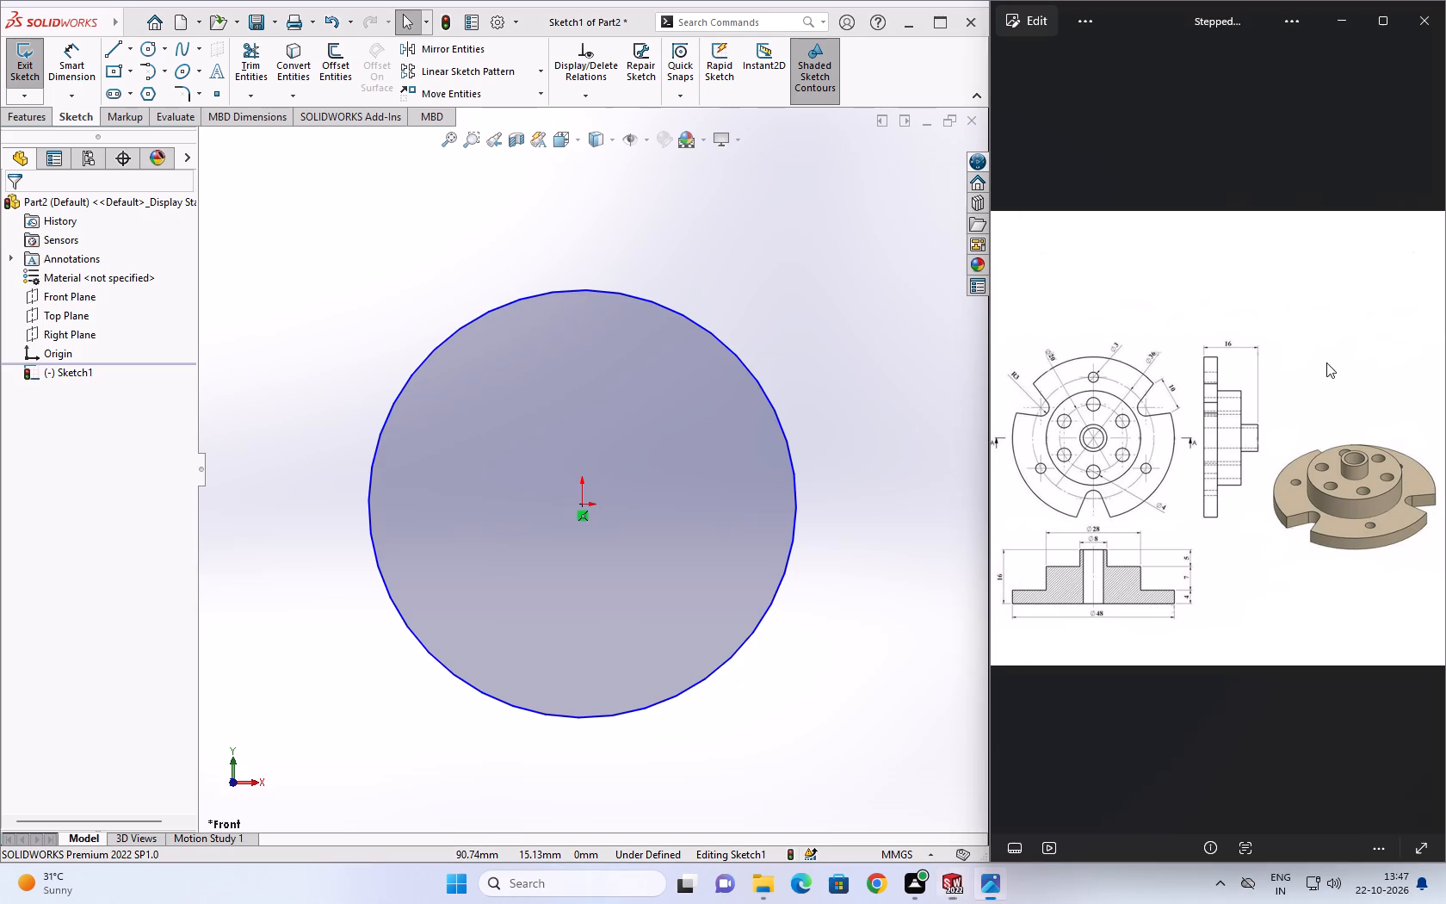
# Widen the SOLIDWORKS window slightly by narrowing the reference image beside it.
pyautogui.moveTo(988, 350); pyautogui.dragTo(1040, 382)
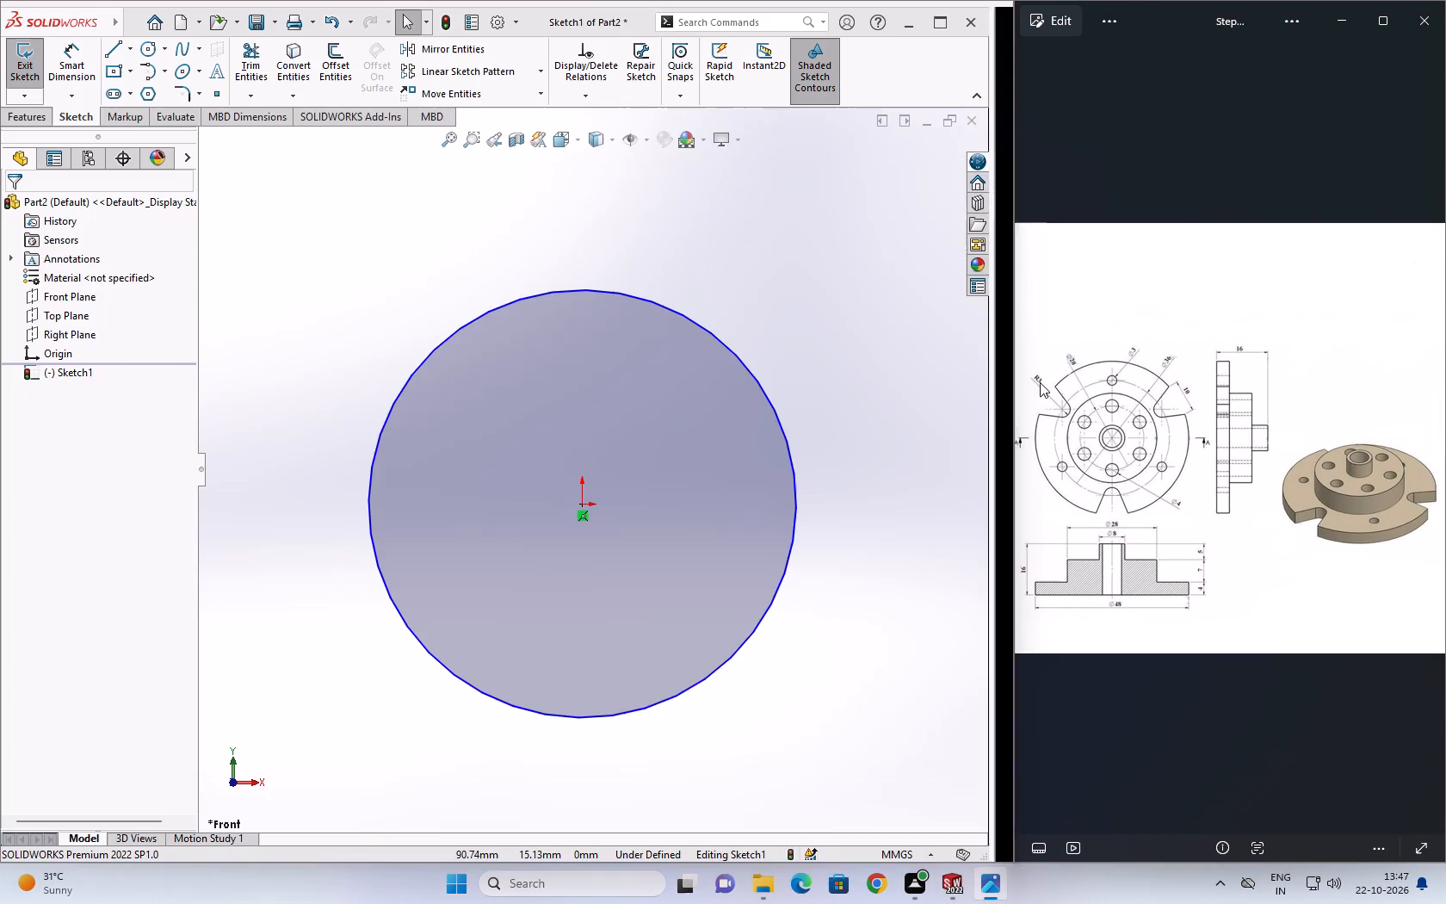
pyautogui.click(856, 467)
pyautogui.press('Escape')
# Examine the dimensions in the front and section views of the flange reference drawing.
pyautogui.click(1166, 496)
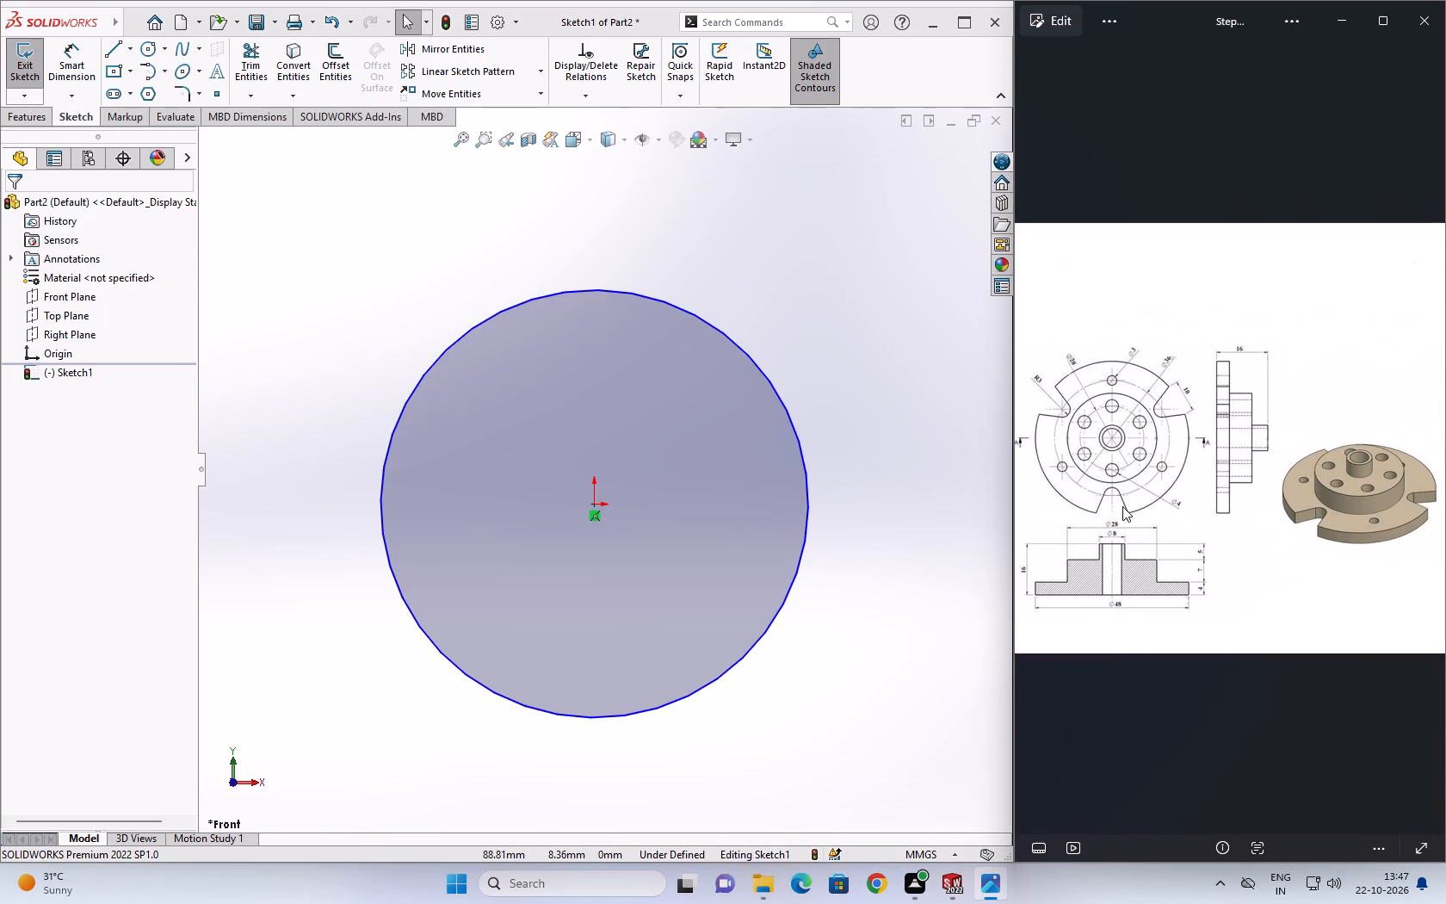
pyautogui.scroll(3, 1122, 506)
pyautogui.moveTo(1122, 506); pyautogui.dragTo(1250, 524, button='middle')
pyautogui.scroll(5, 1231, 524)
pyautogui.moveTo(1184, 530); pyautogui.dragTo(1275, 536, button='middle')
pyautogui.scroll(-1, 1273, 541)
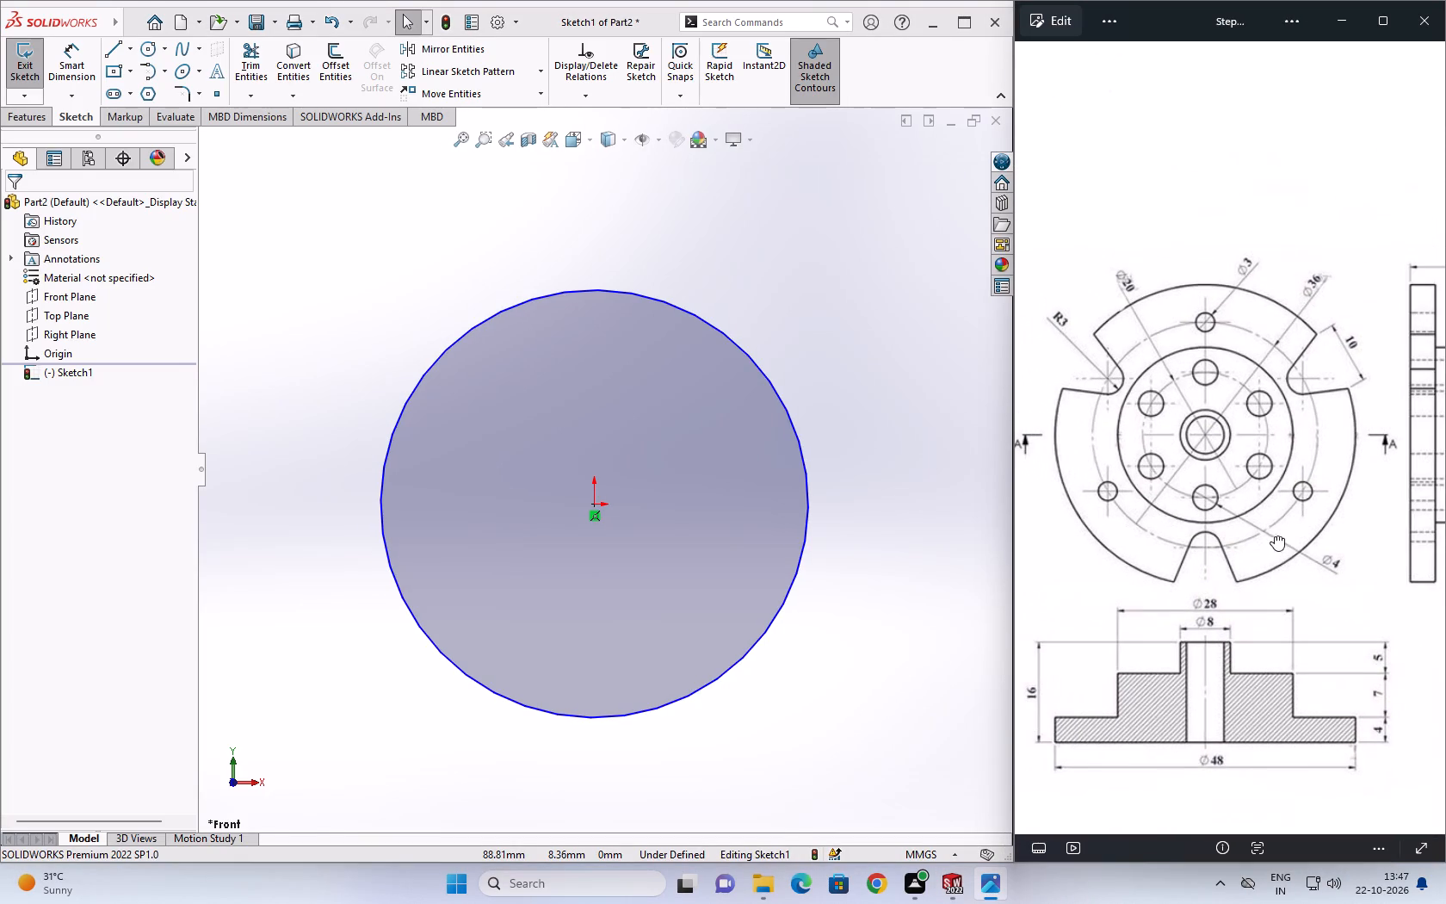
pyautogui.moveTo(1275, 536); pyautogui.dragTo(1275, 534, button='middle')
pyautogui.scroll(-1, 1258, 558)
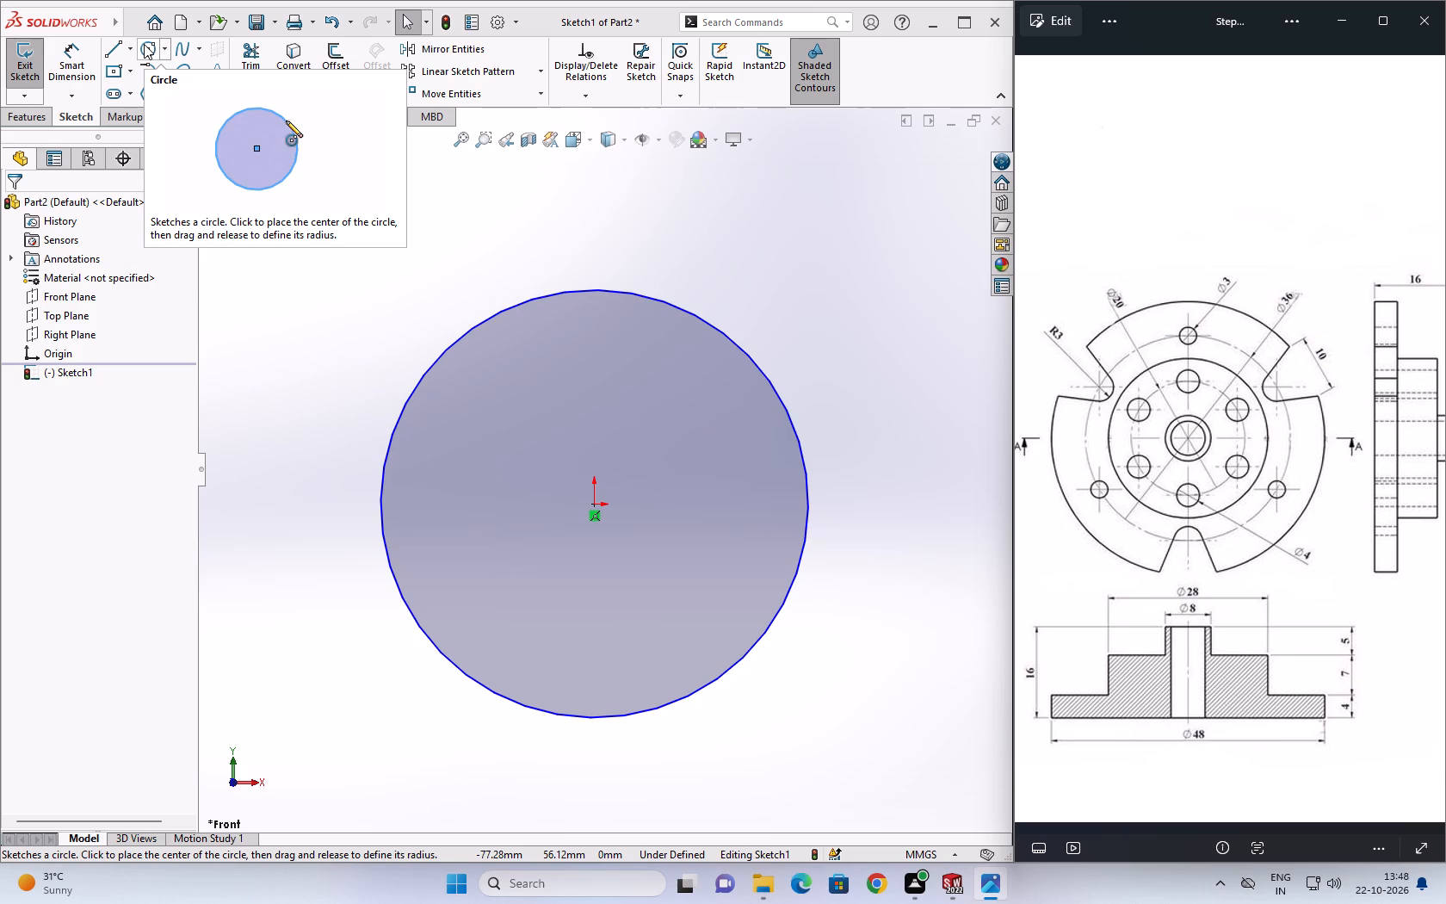
# Sketch a circle of radius 28 mm centred on the origin, inside the existing large circle.
pyautogui.click(144, 44)
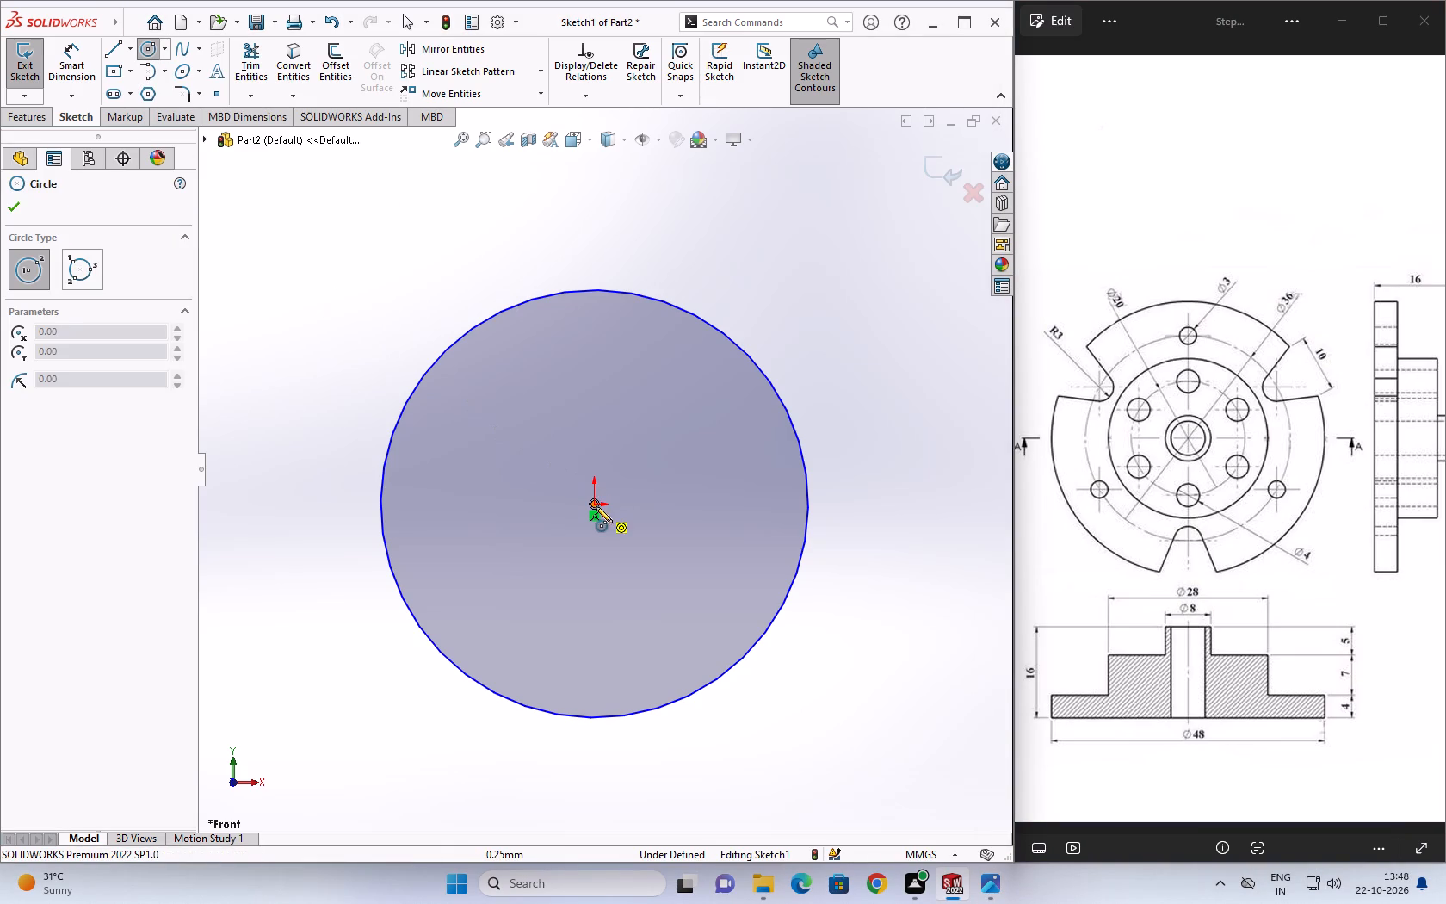
pyautogui.click(596, 506)
pyautogui.click(702, 610)
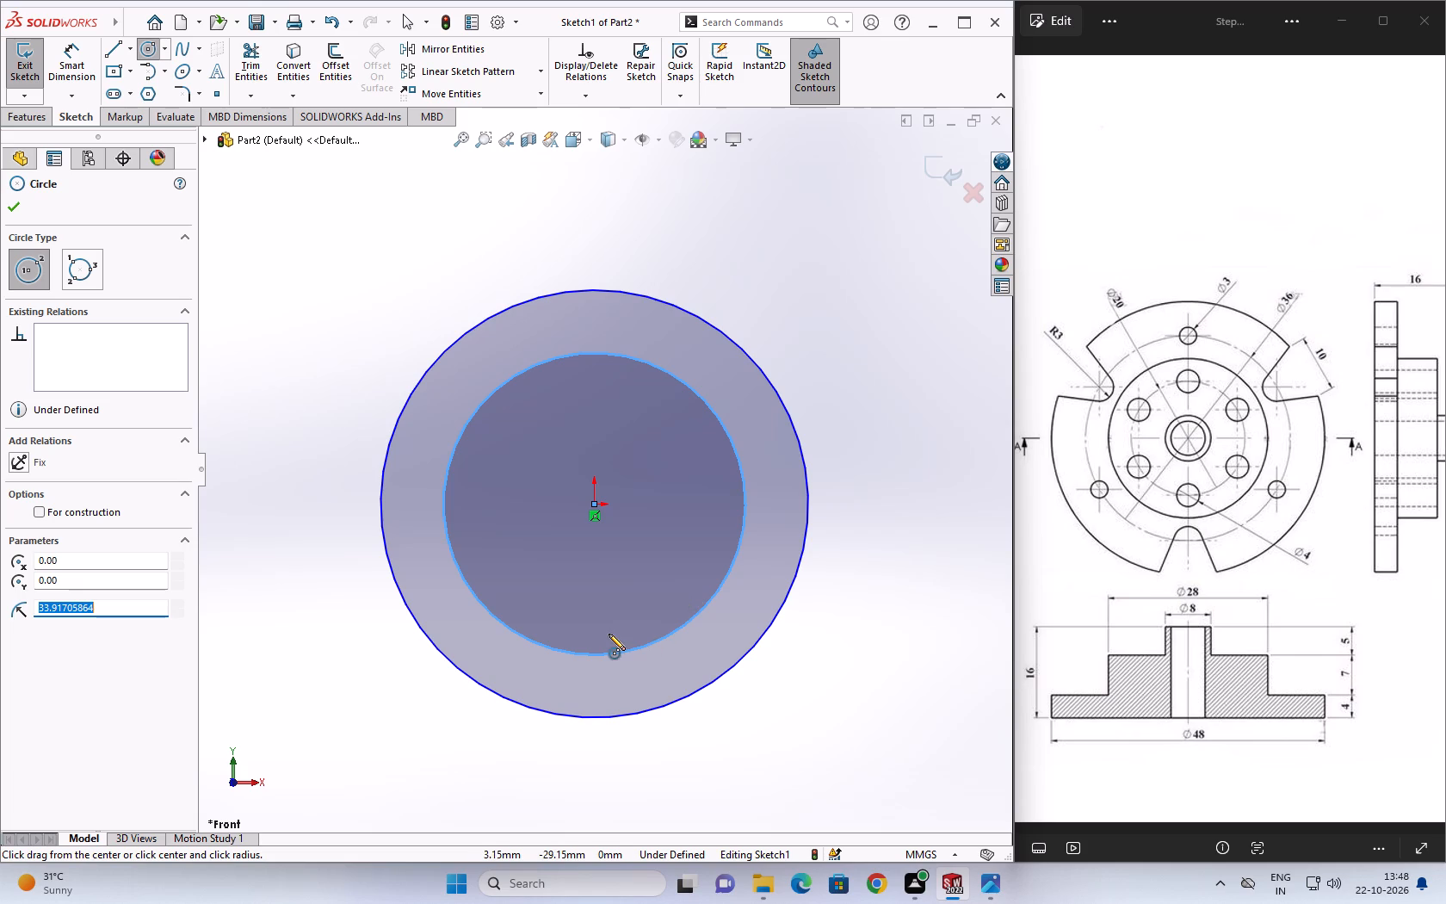
pyautogui.write('28')
pyautogui.press('Return')
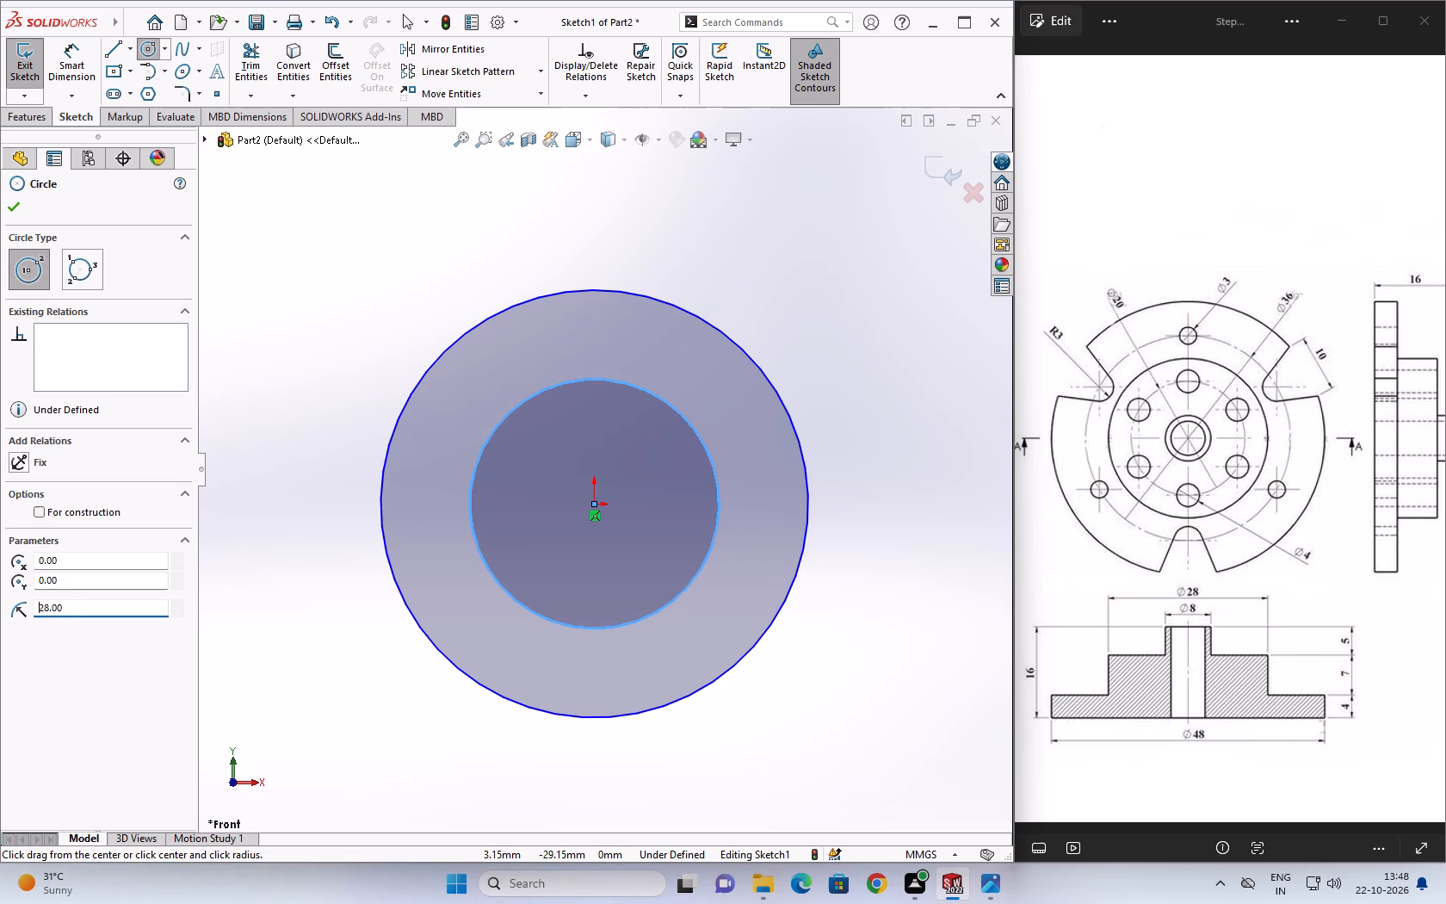
pyautogui.press('Escape')
pyautogui.press('Escape')
# Dimension the inner circle's diameter as 28 mm.
pyautogui.click(73, 97)
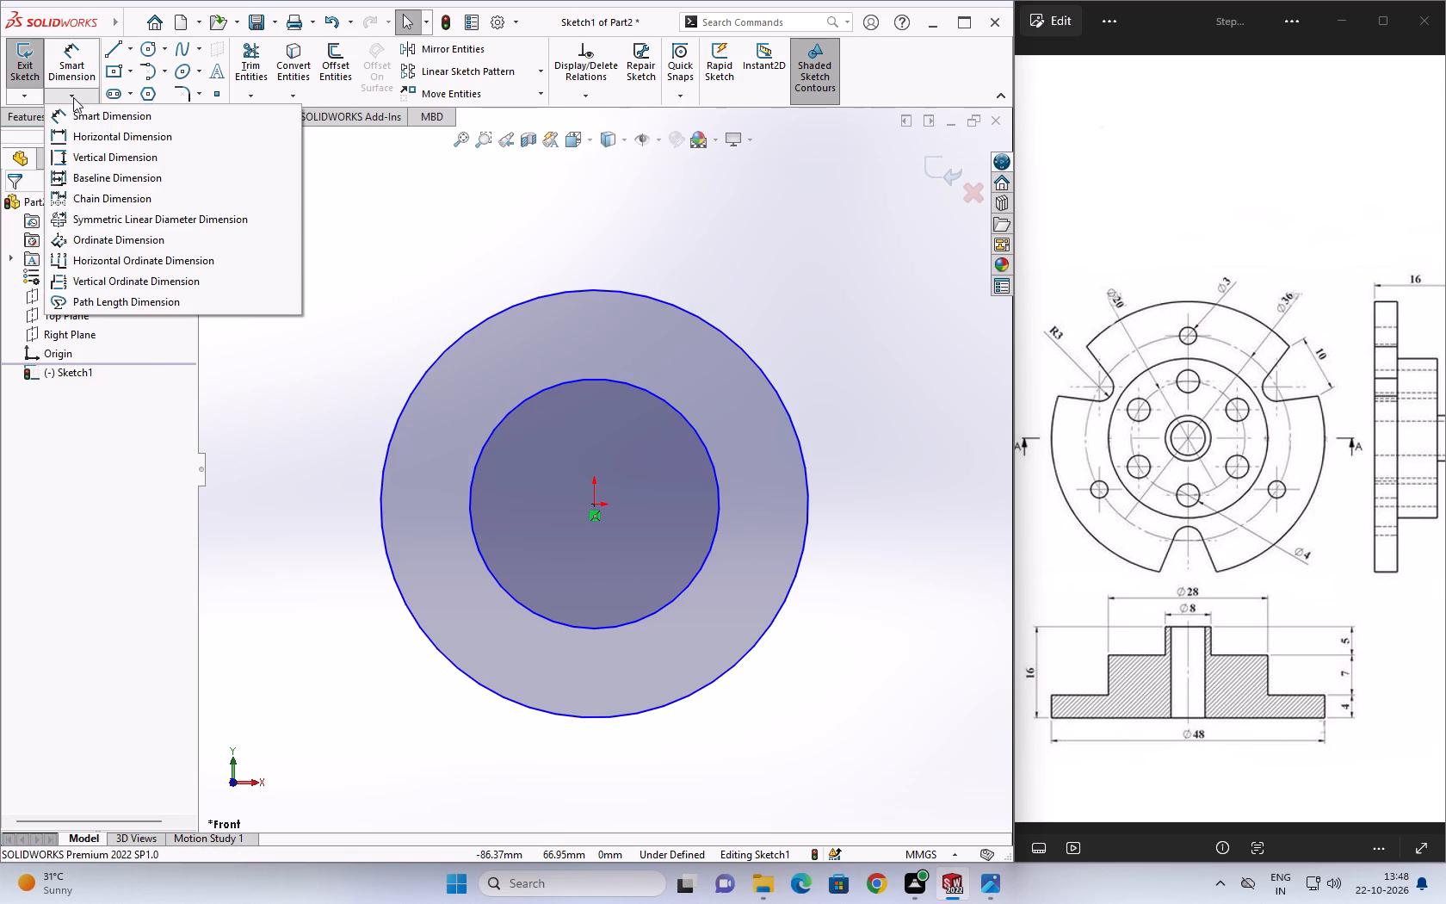
pyautogui.click(93, 113)
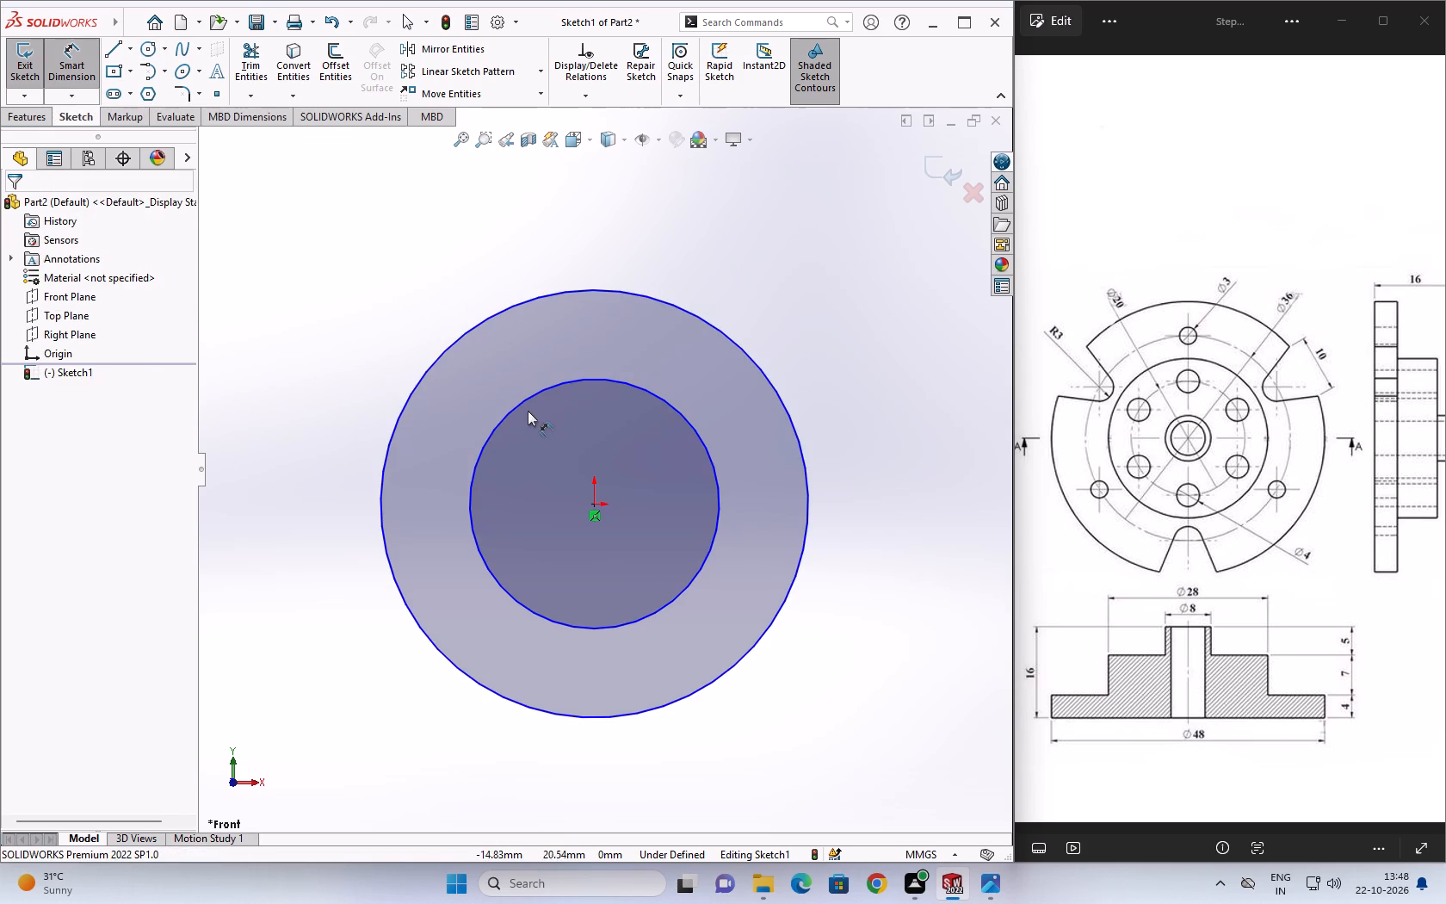
pyautogui.click(522, 403)
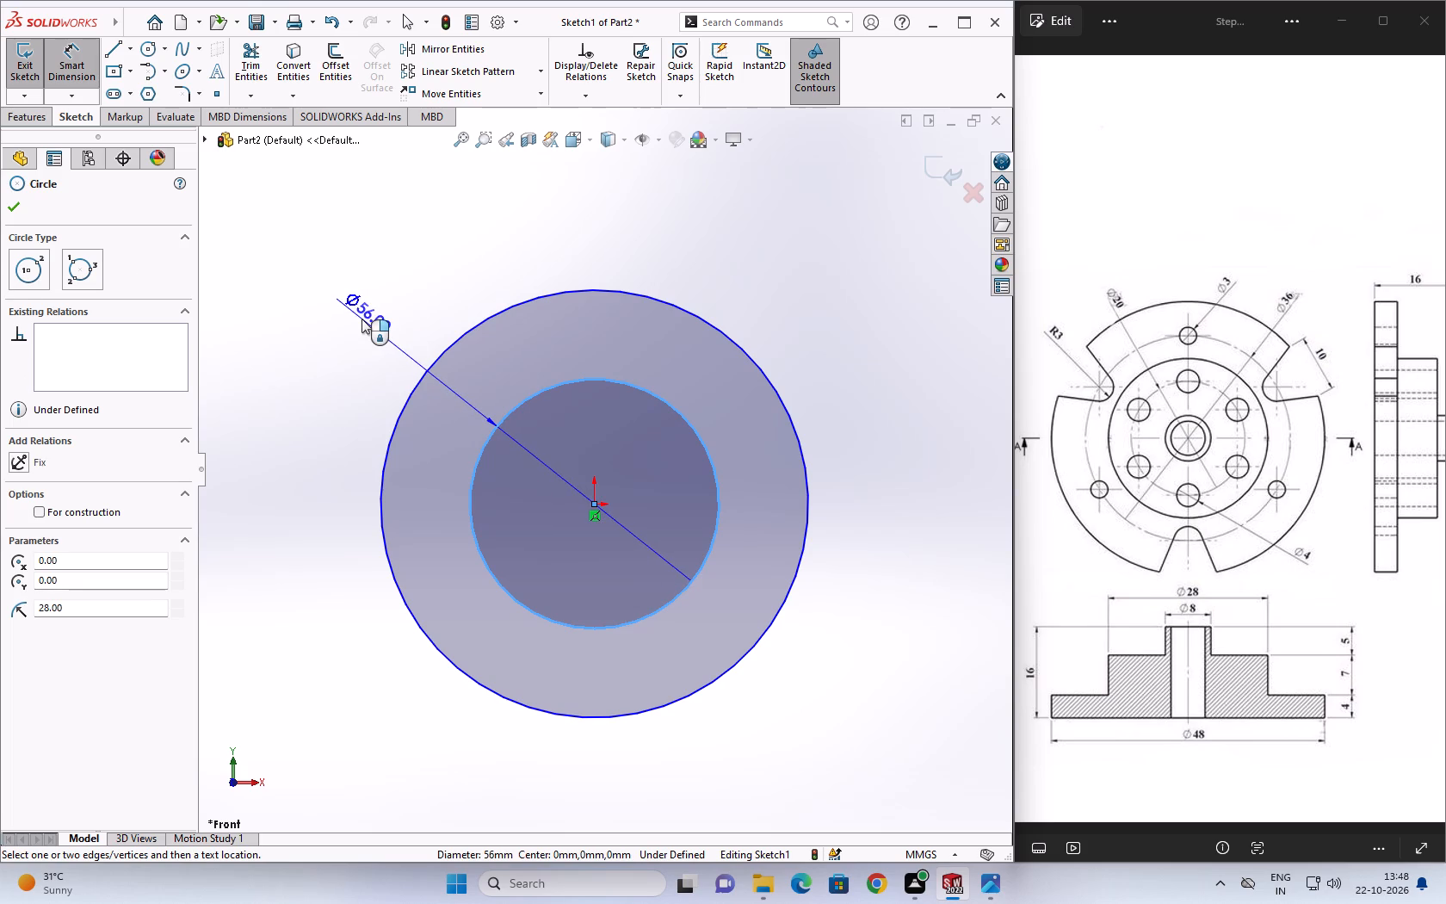
pyautogui.click(361, 319)
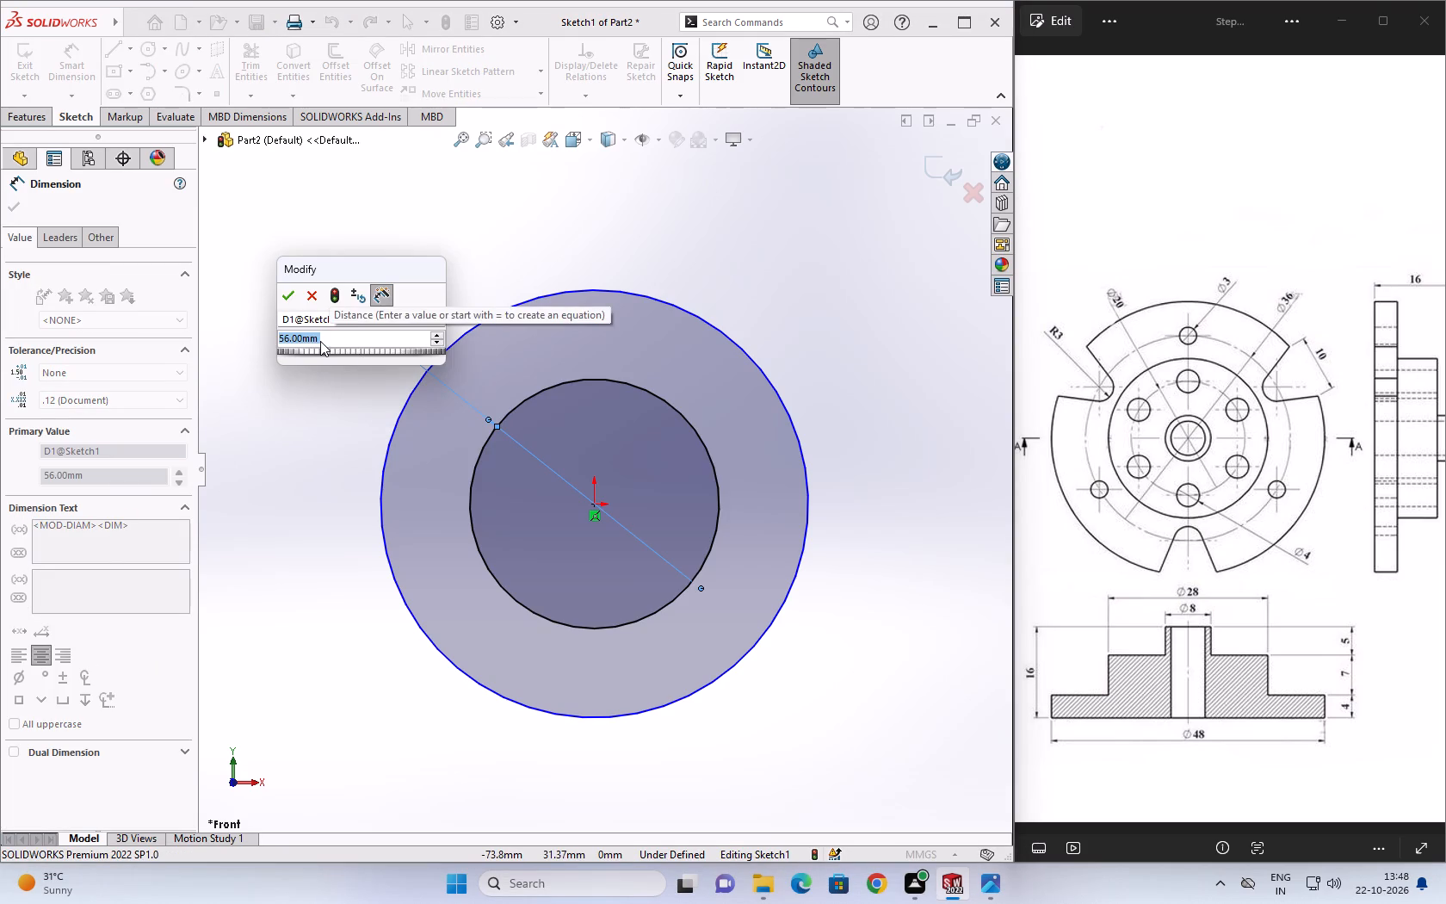
pyautogui.press('2')
pyautogui.press('8')
pyautogui.press('Return')
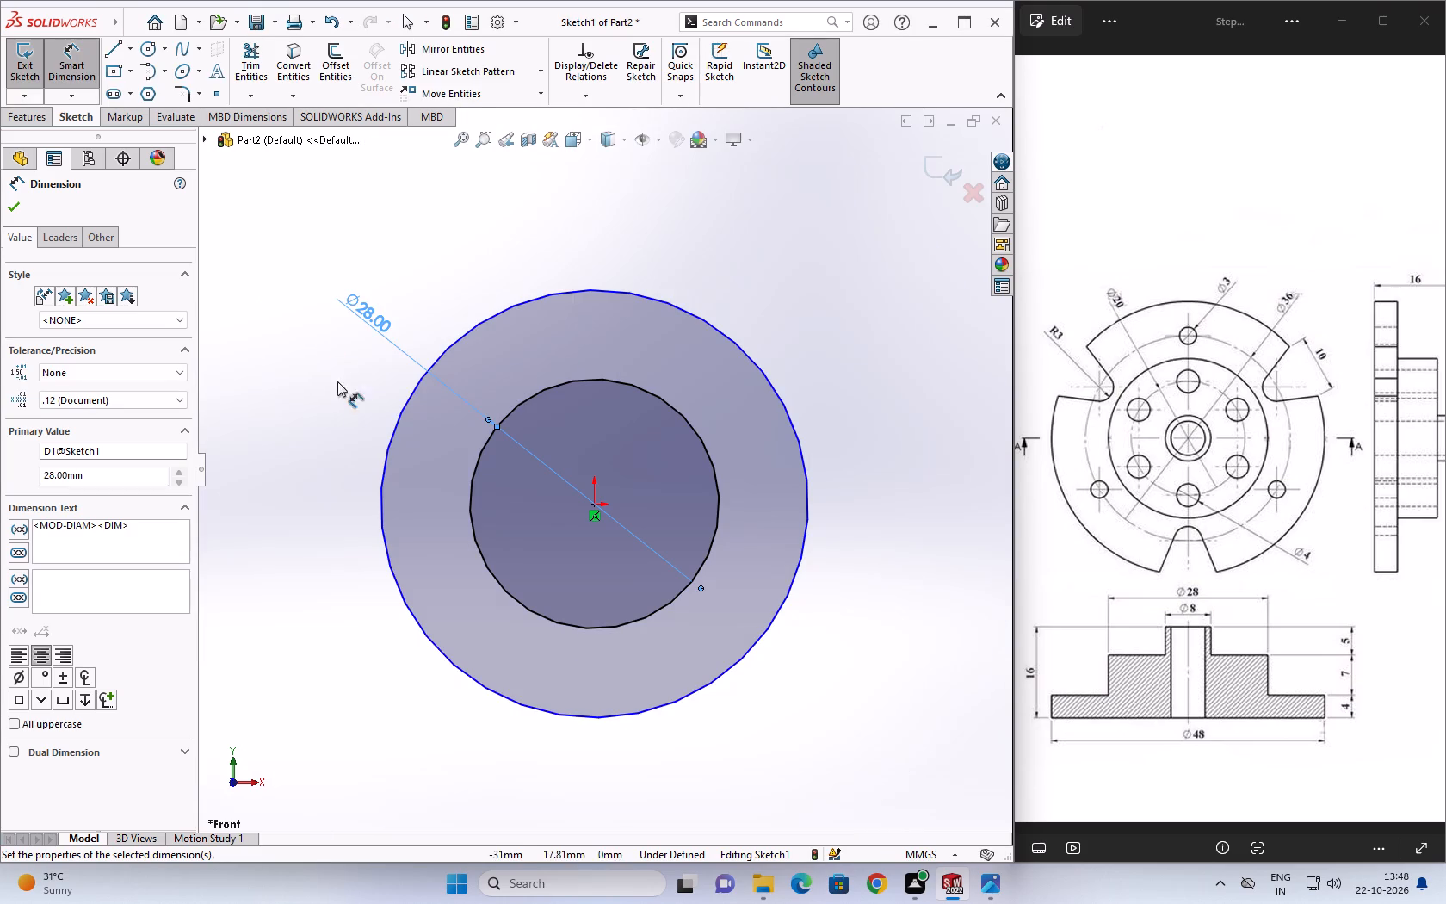
pyautogui.press('Escape')
pyautogui.press('Escape')
pyautogui.press('Escape')
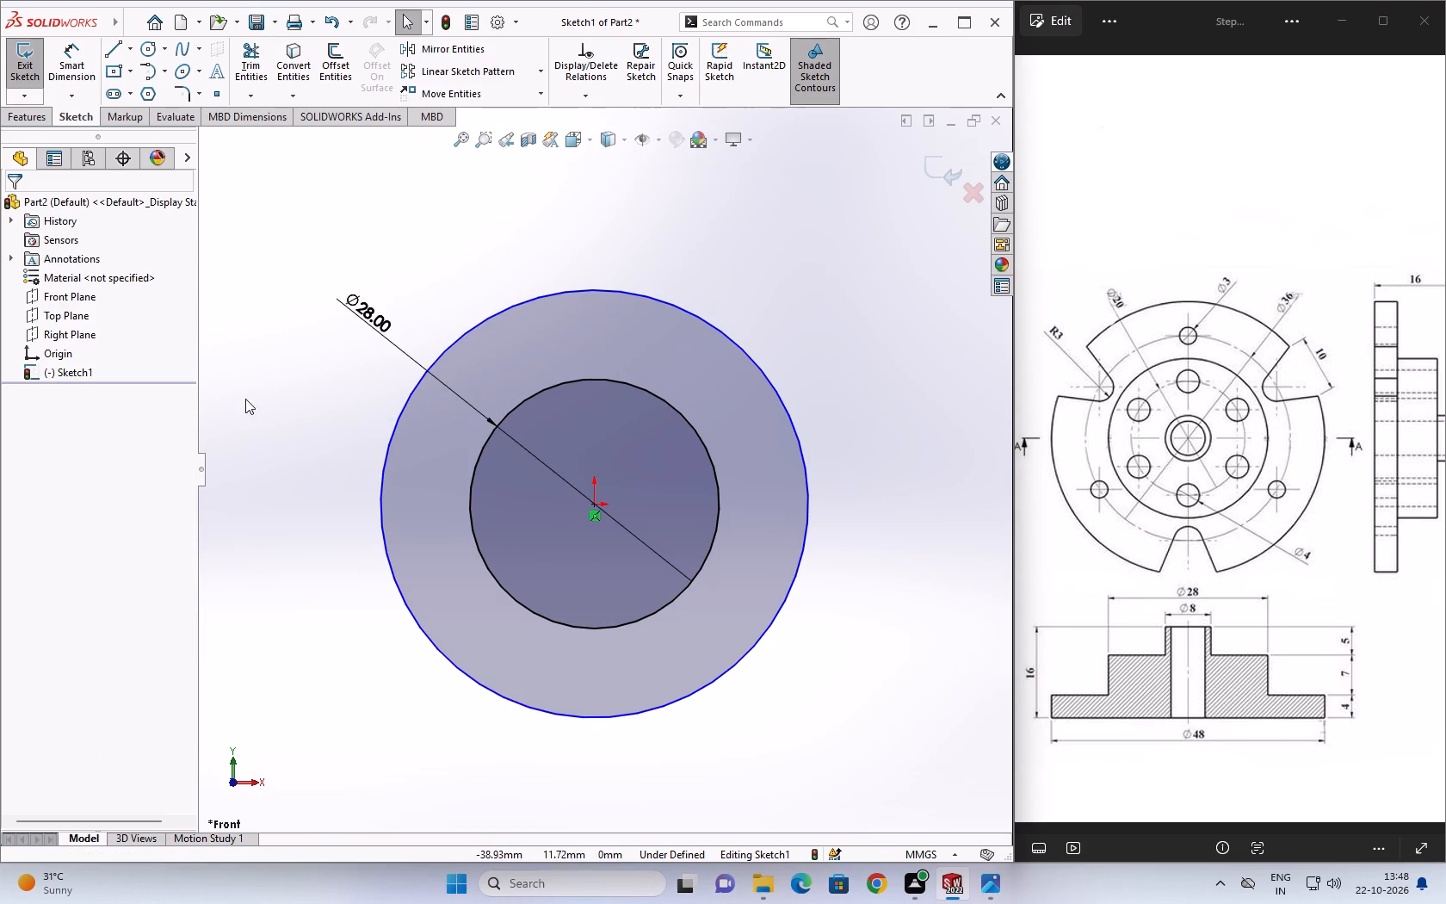
# Delete the diameter dimension from the inner circle.
pyautogui.click(381, 319)
pyautogui.press('Delete')
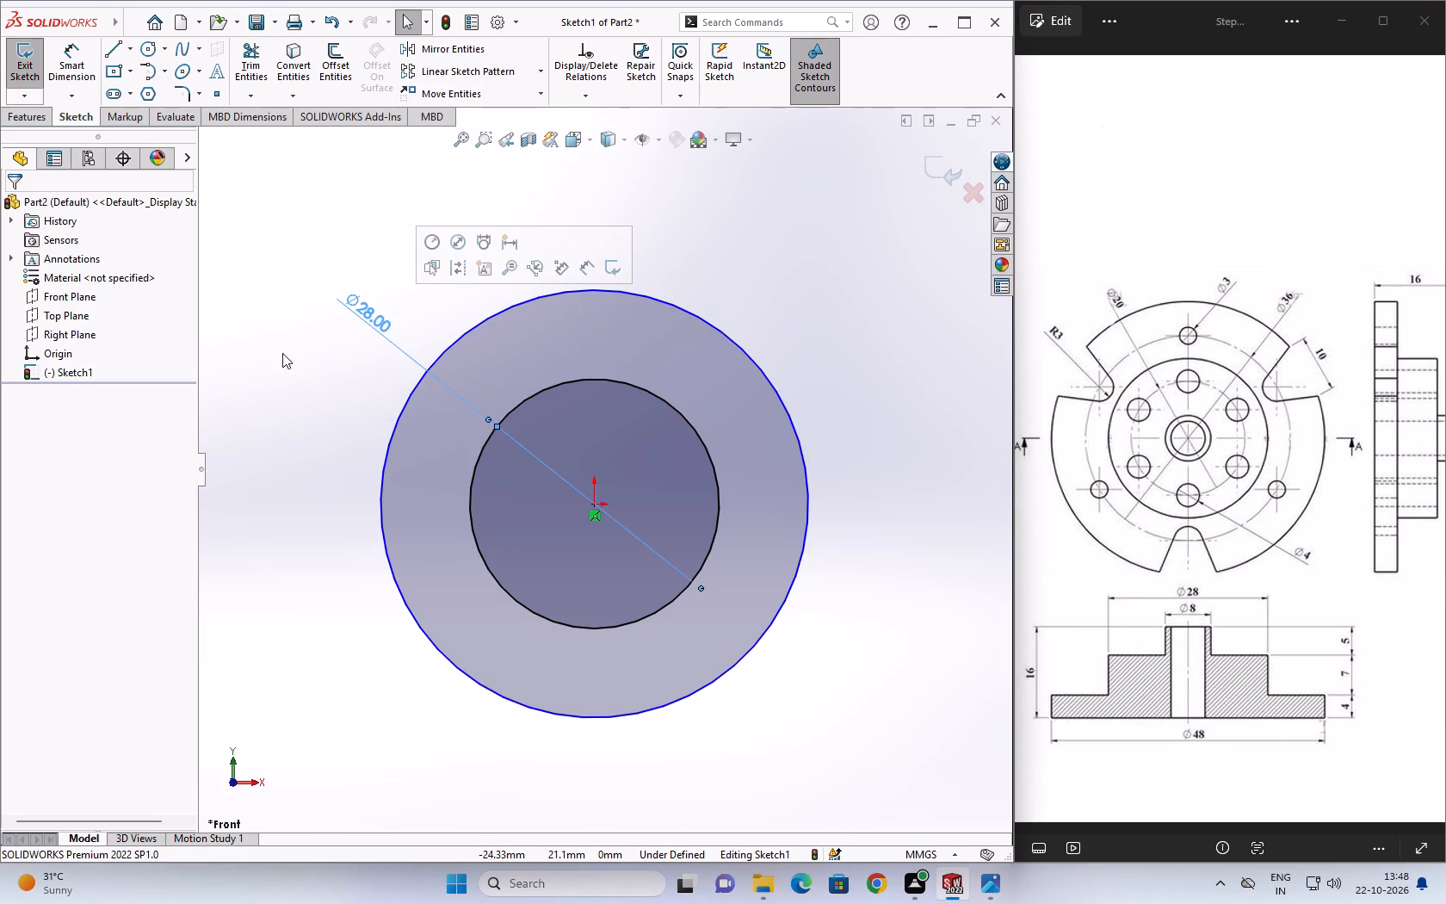
pyautogui.click(298, 384)
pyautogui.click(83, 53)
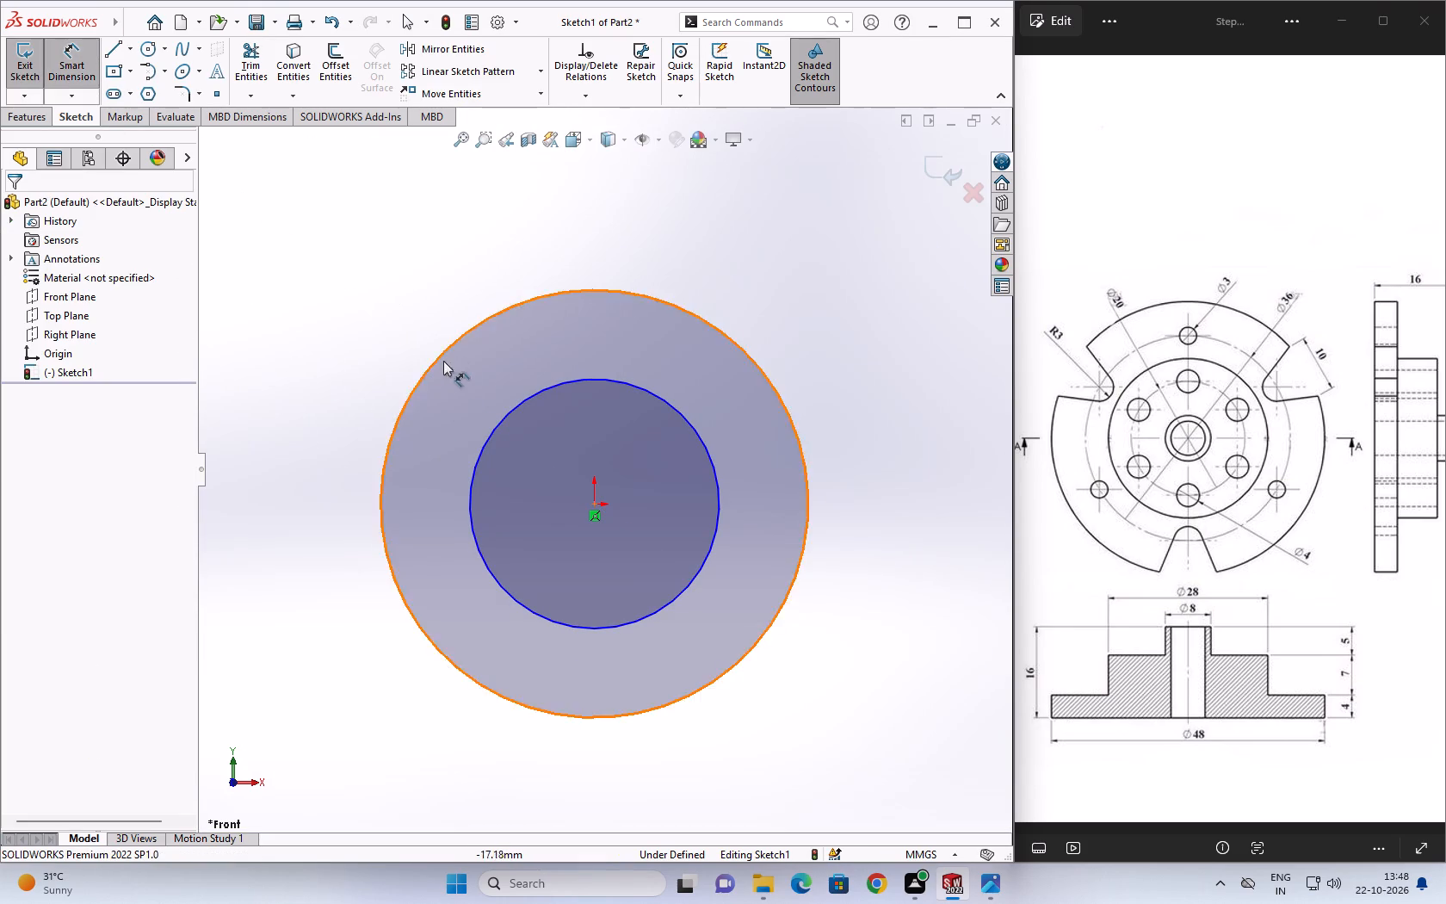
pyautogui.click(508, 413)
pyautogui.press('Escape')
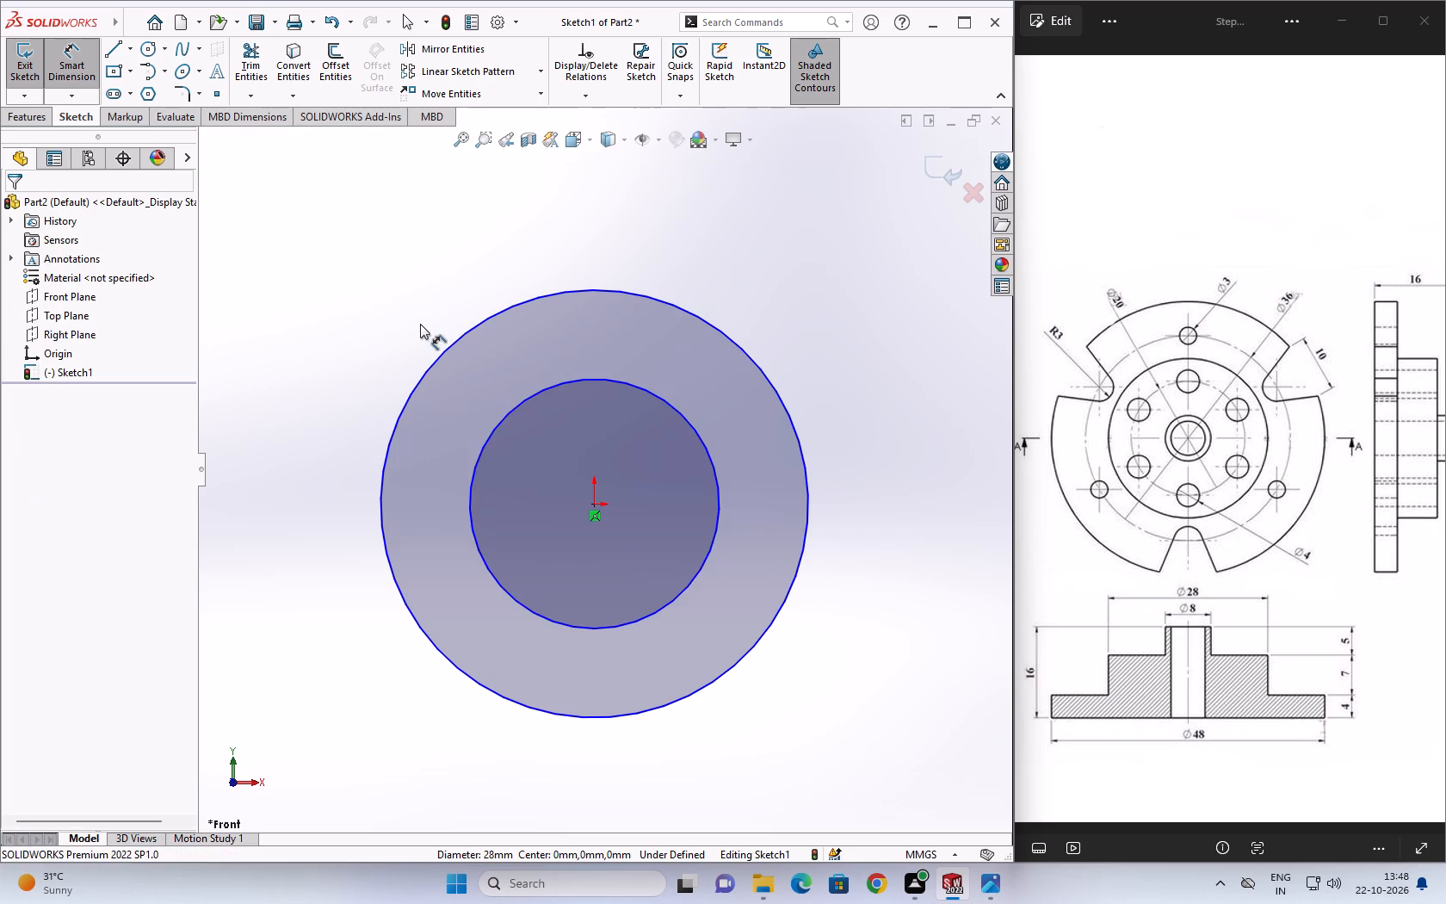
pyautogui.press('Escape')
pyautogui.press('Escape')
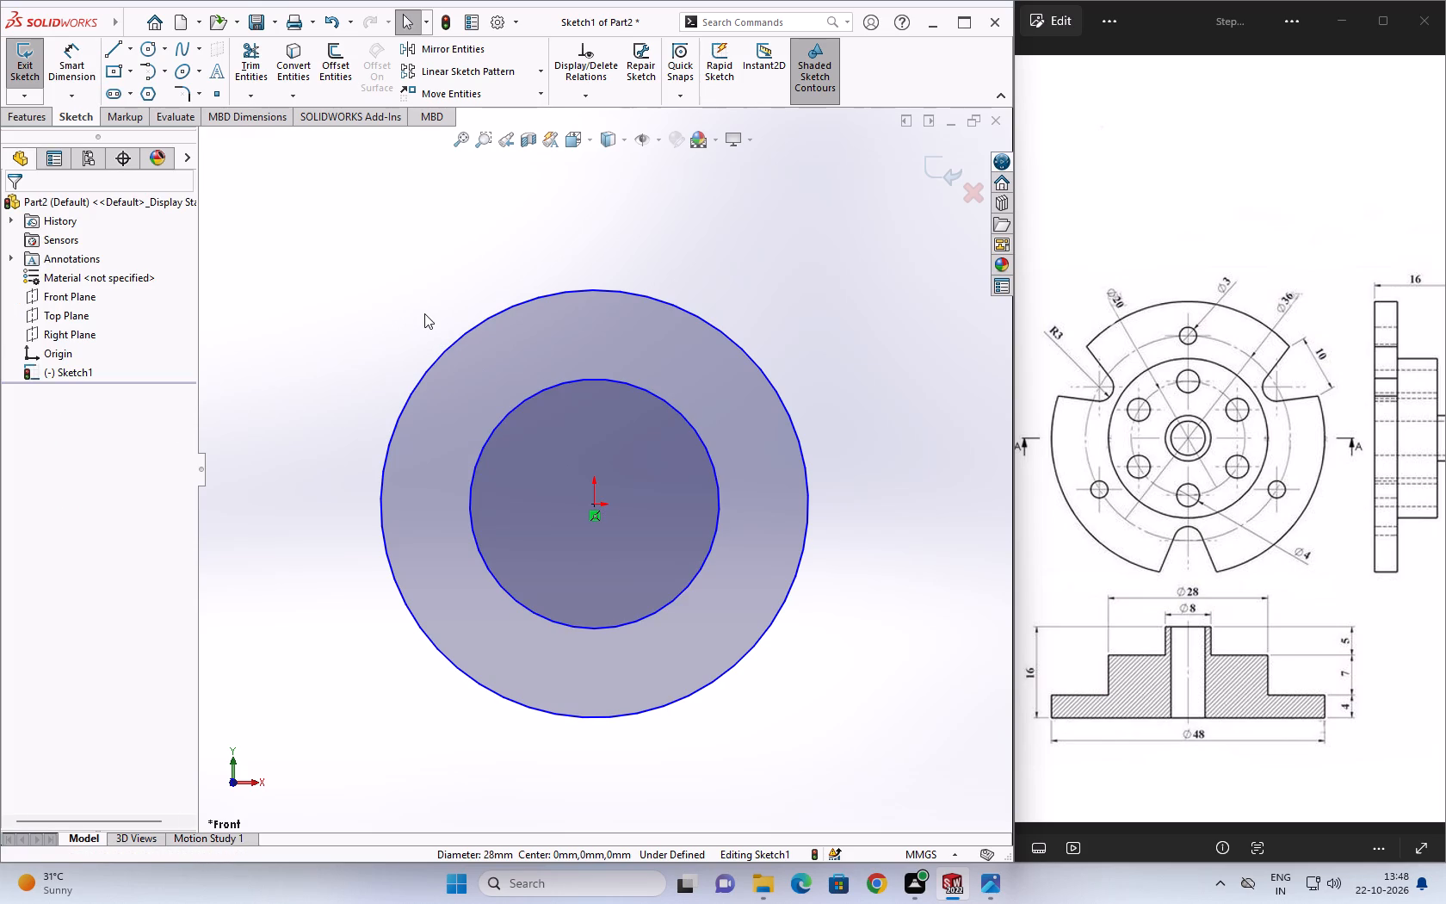
# Draw a vertical centerline from the origin up to the top of the outer circle.
pyautogui.click(134, 54)
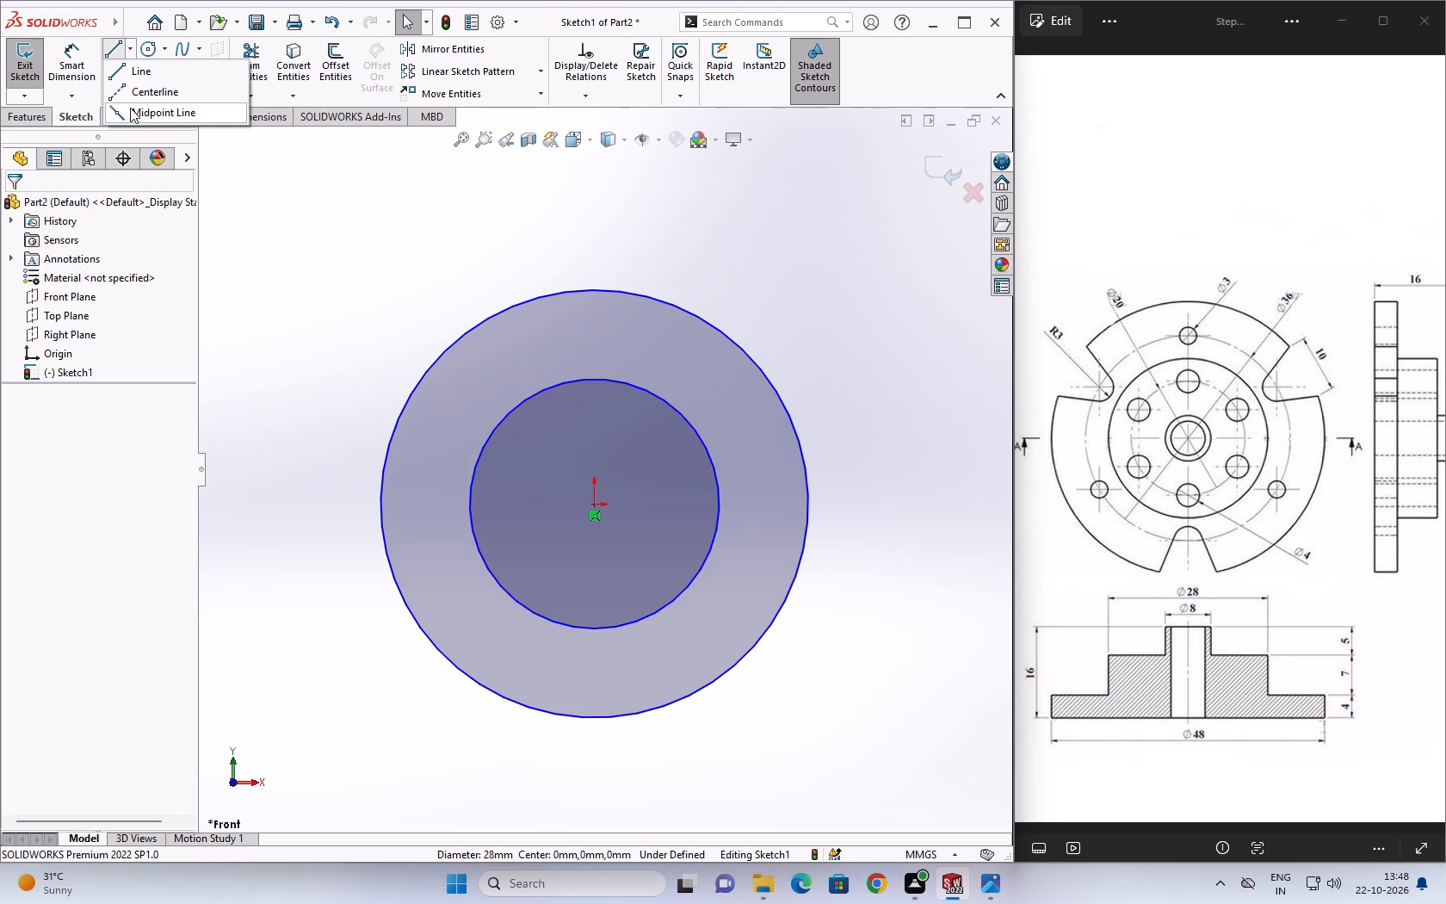
pyautogui.click(139, 96)
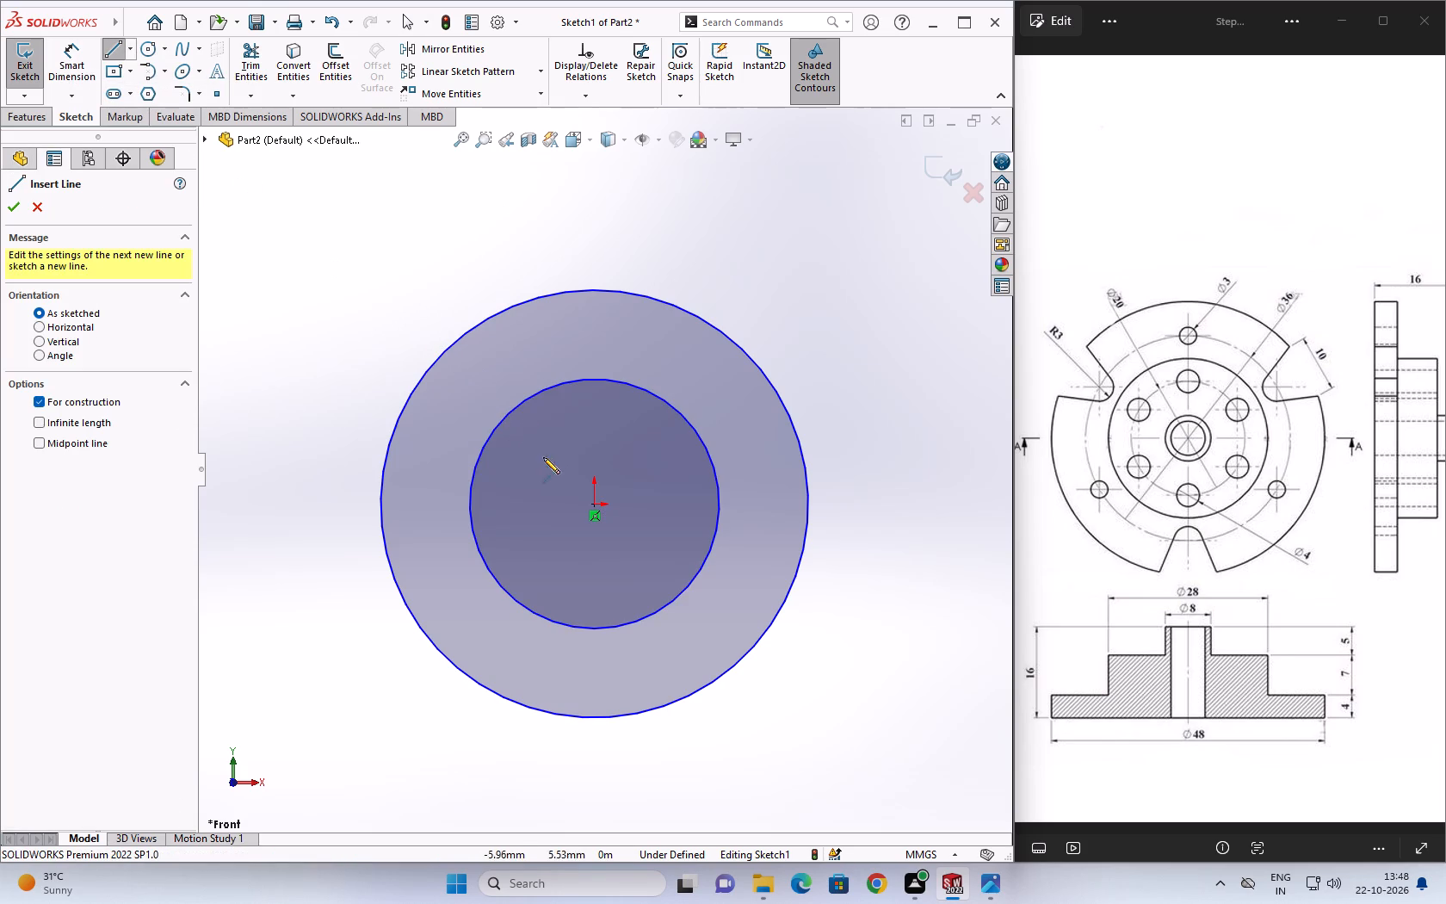
pyautogui.click(596, 503)
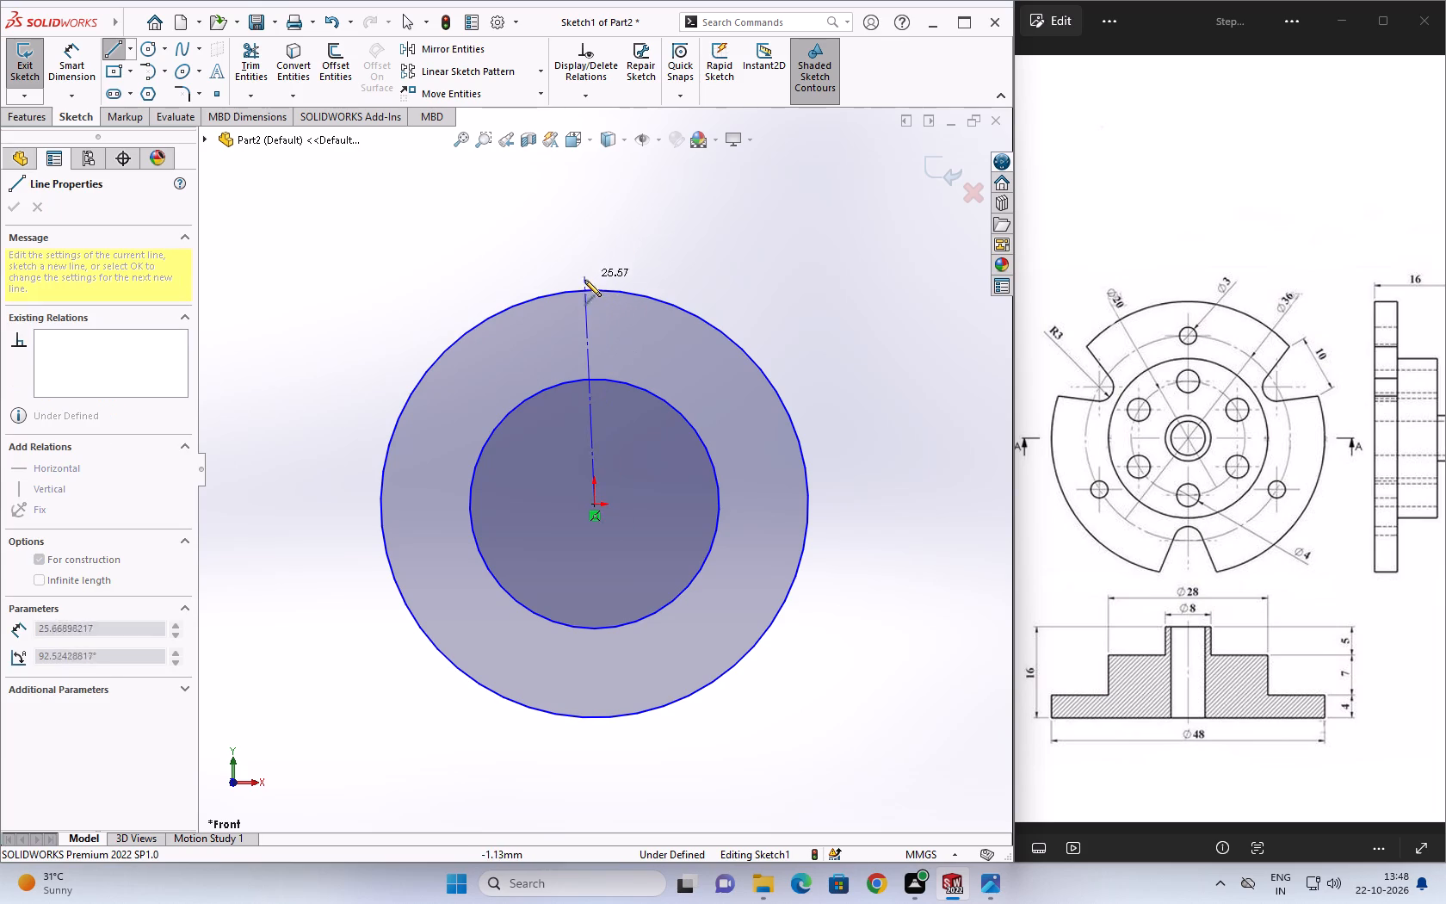
pyautogui.click(593, 288)
pyautogui.press('Escape')
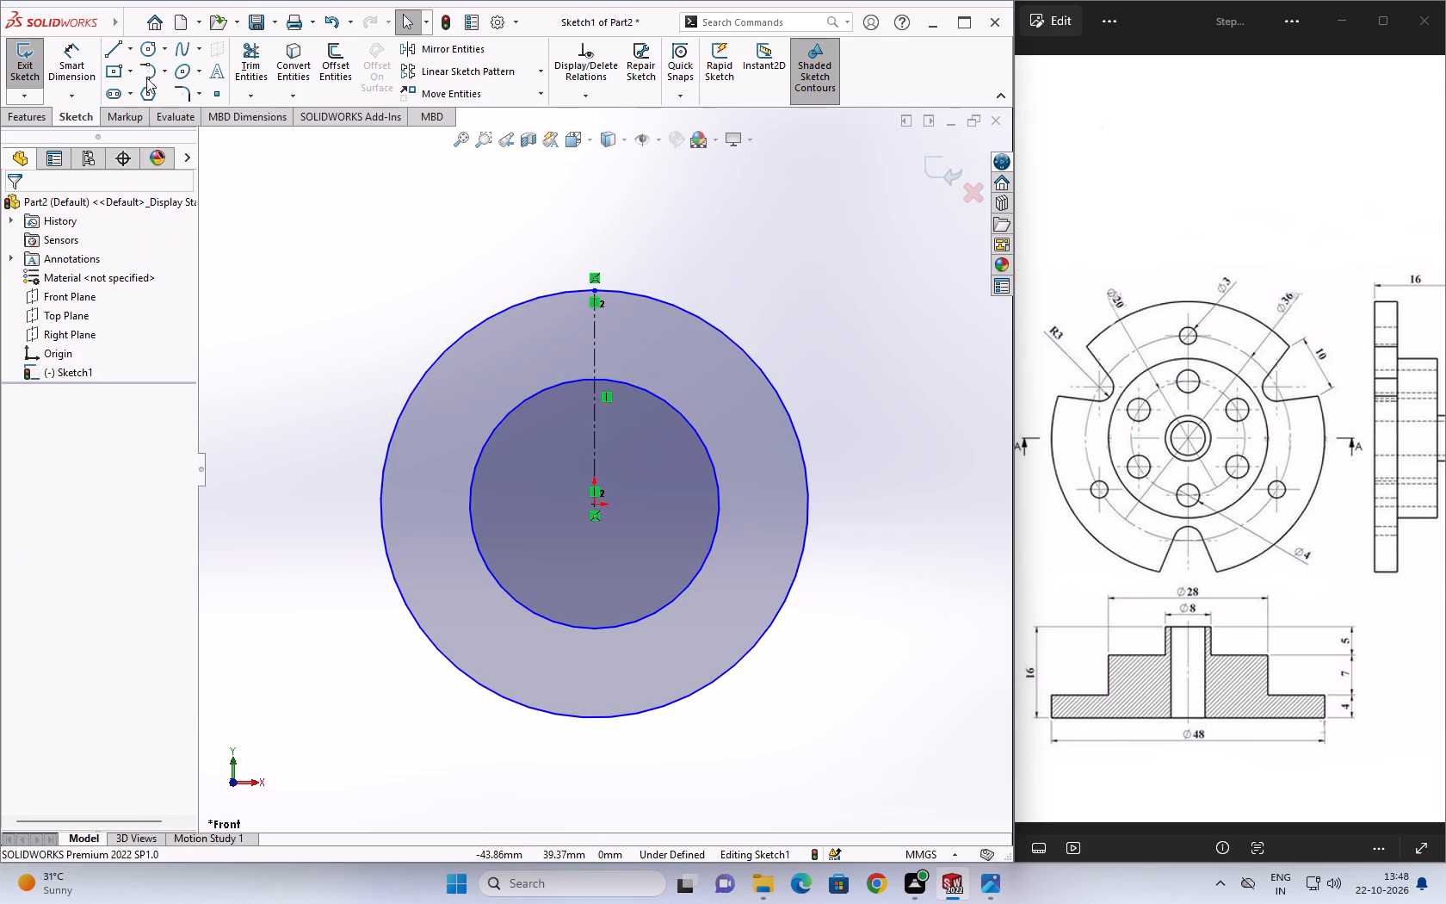
# Sketch a circle of radius 1.5 mm centred where the vertical centerline crosses the inner circle.
pyautogui.click(151, 52)
pyautogui.click(592, 380)
pyautogui.click(617, 400)
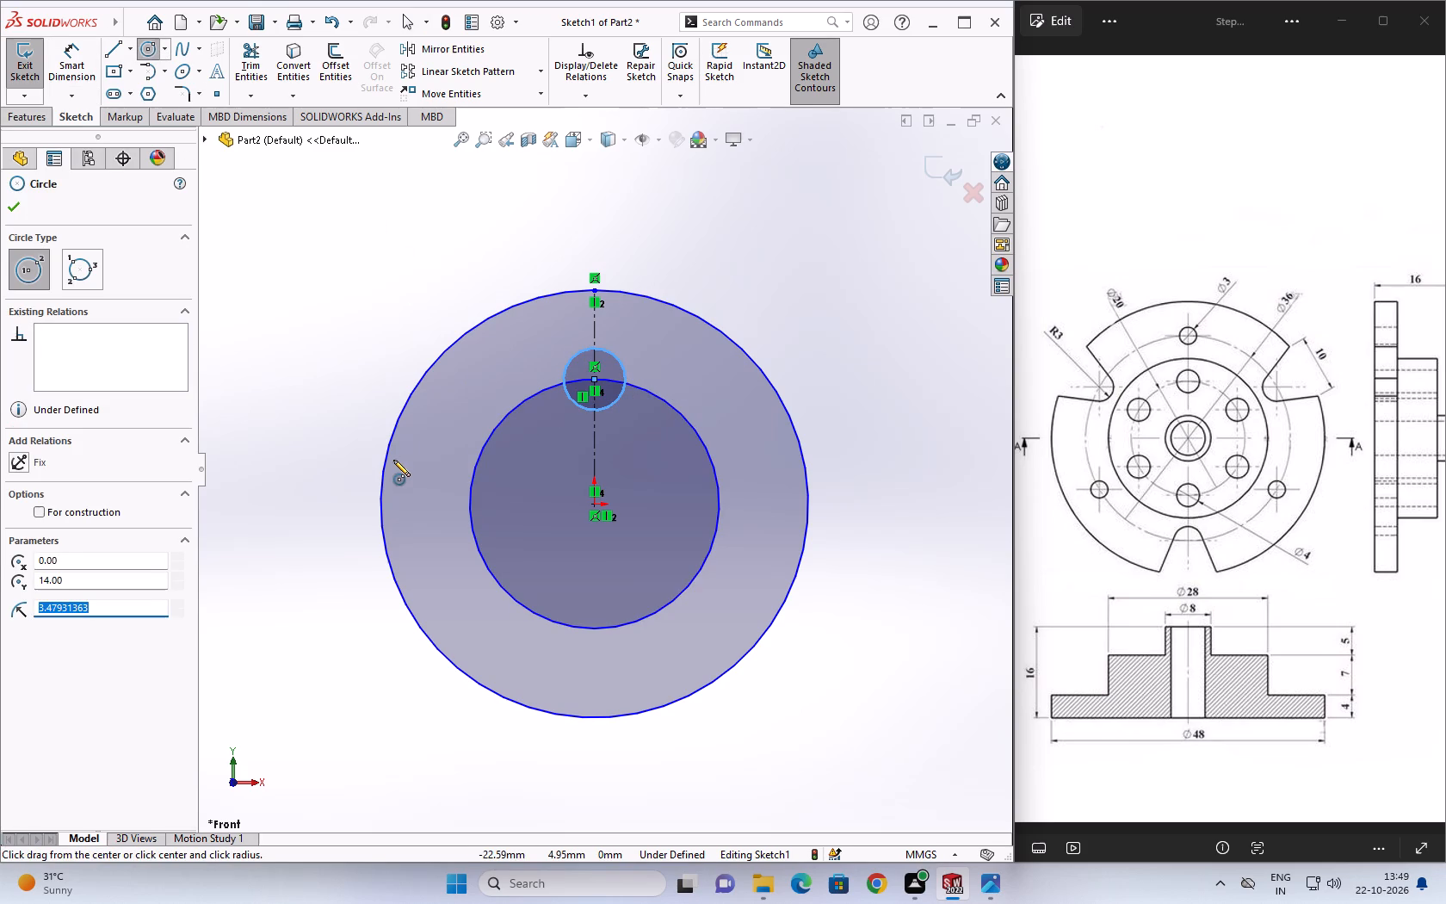
pyautogui.write('1.5')
pyautogui.press('Return')
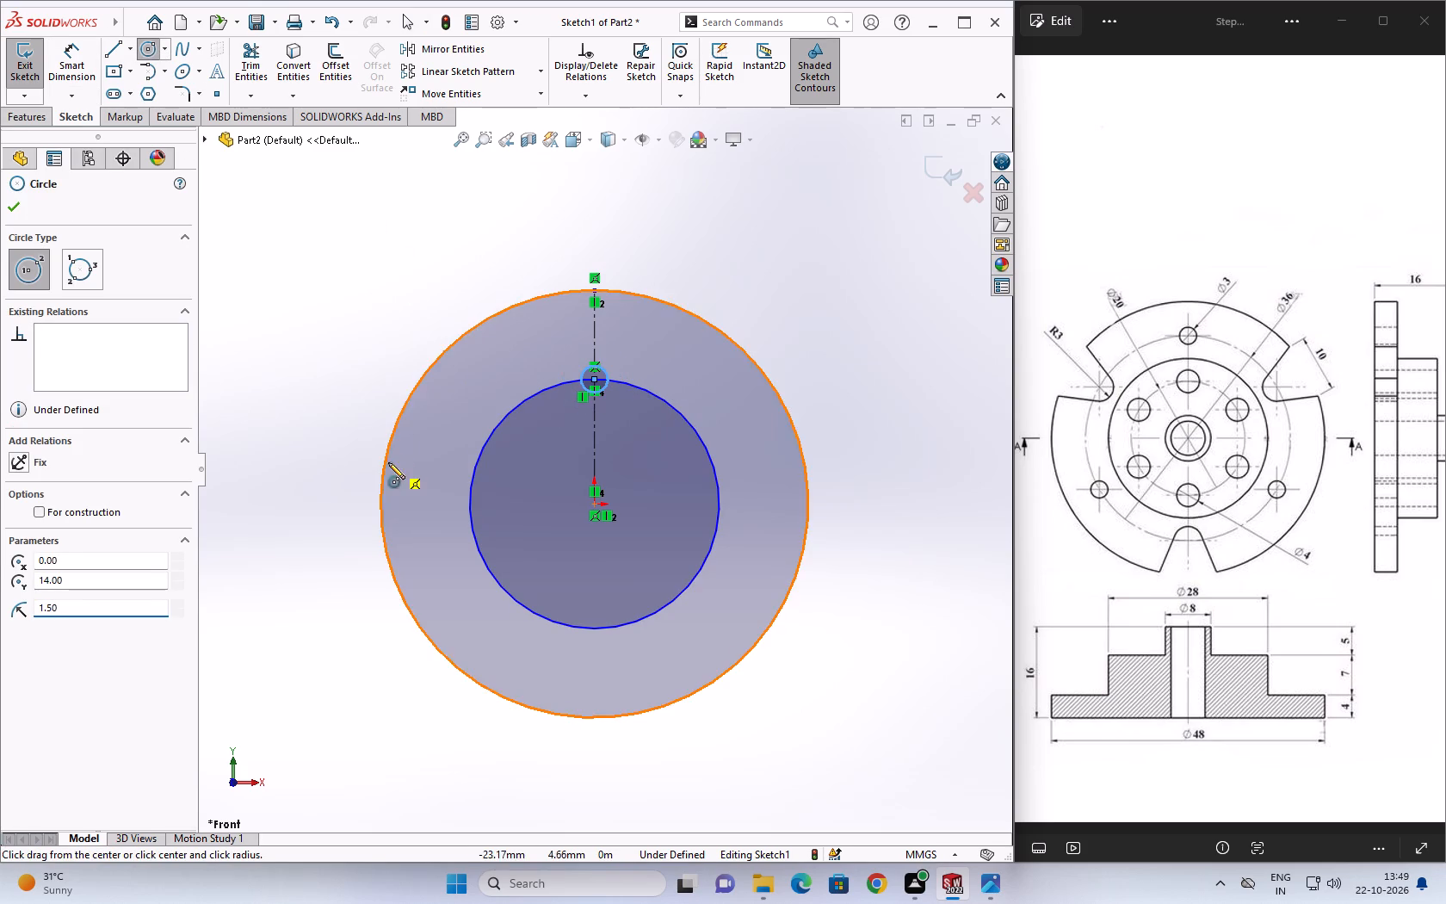
pyautogui.press('Escape')
pyautogui.press('Escape')
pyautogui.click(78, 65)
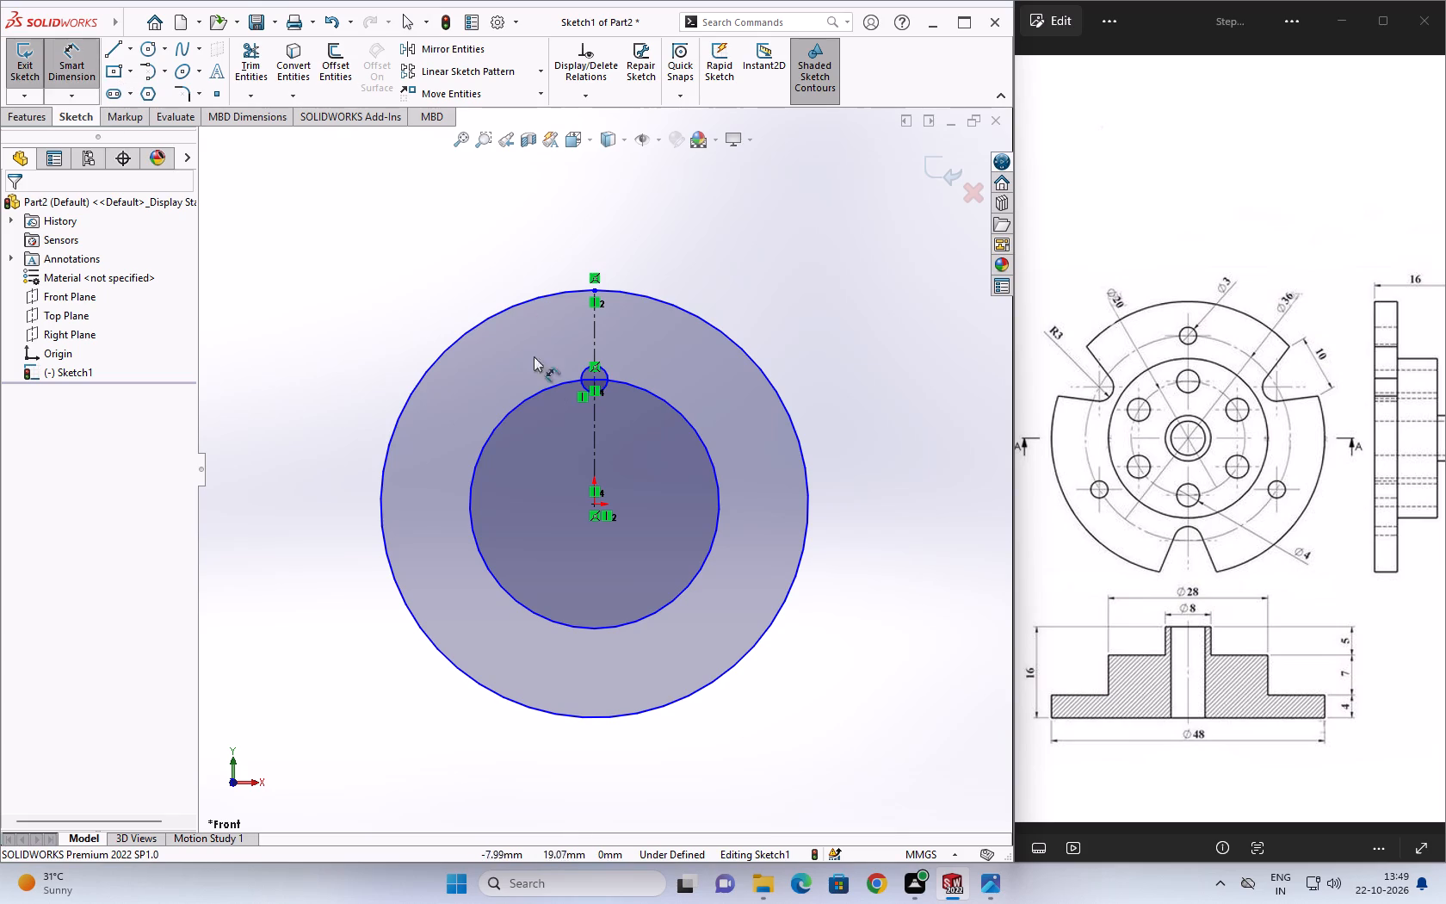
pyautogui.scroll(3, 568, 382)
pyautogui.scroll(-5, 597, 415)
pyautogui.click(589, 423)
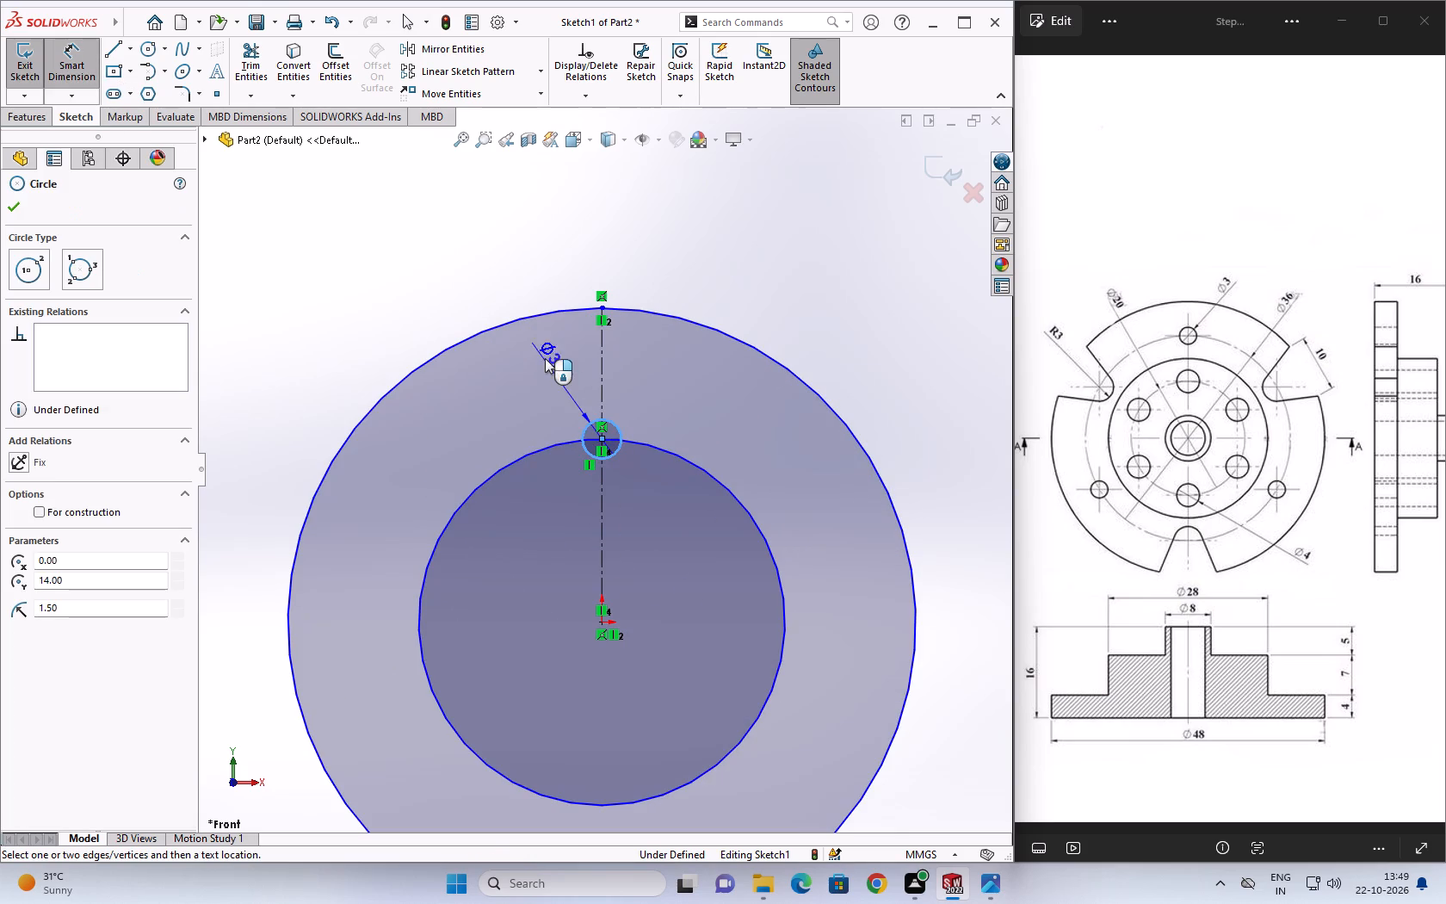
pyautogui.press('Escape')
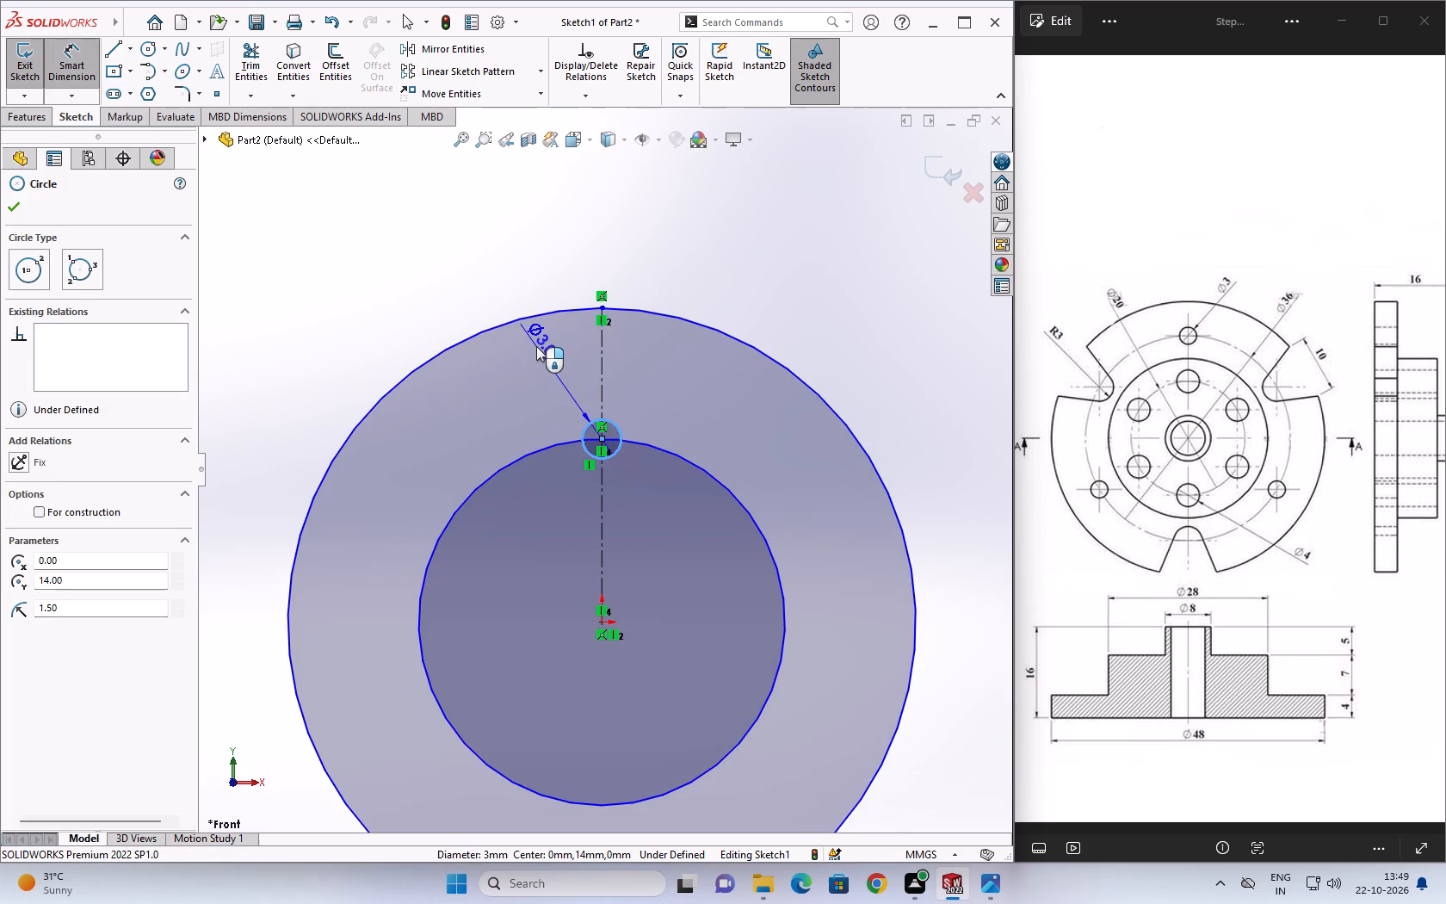
# Create a circular sketch pattern of the small 3 mm circle around the origin with 3 equally spaced instances over 360 degrees.
pyautogui.click(468, 73)
pyautogui.click(537, 77)
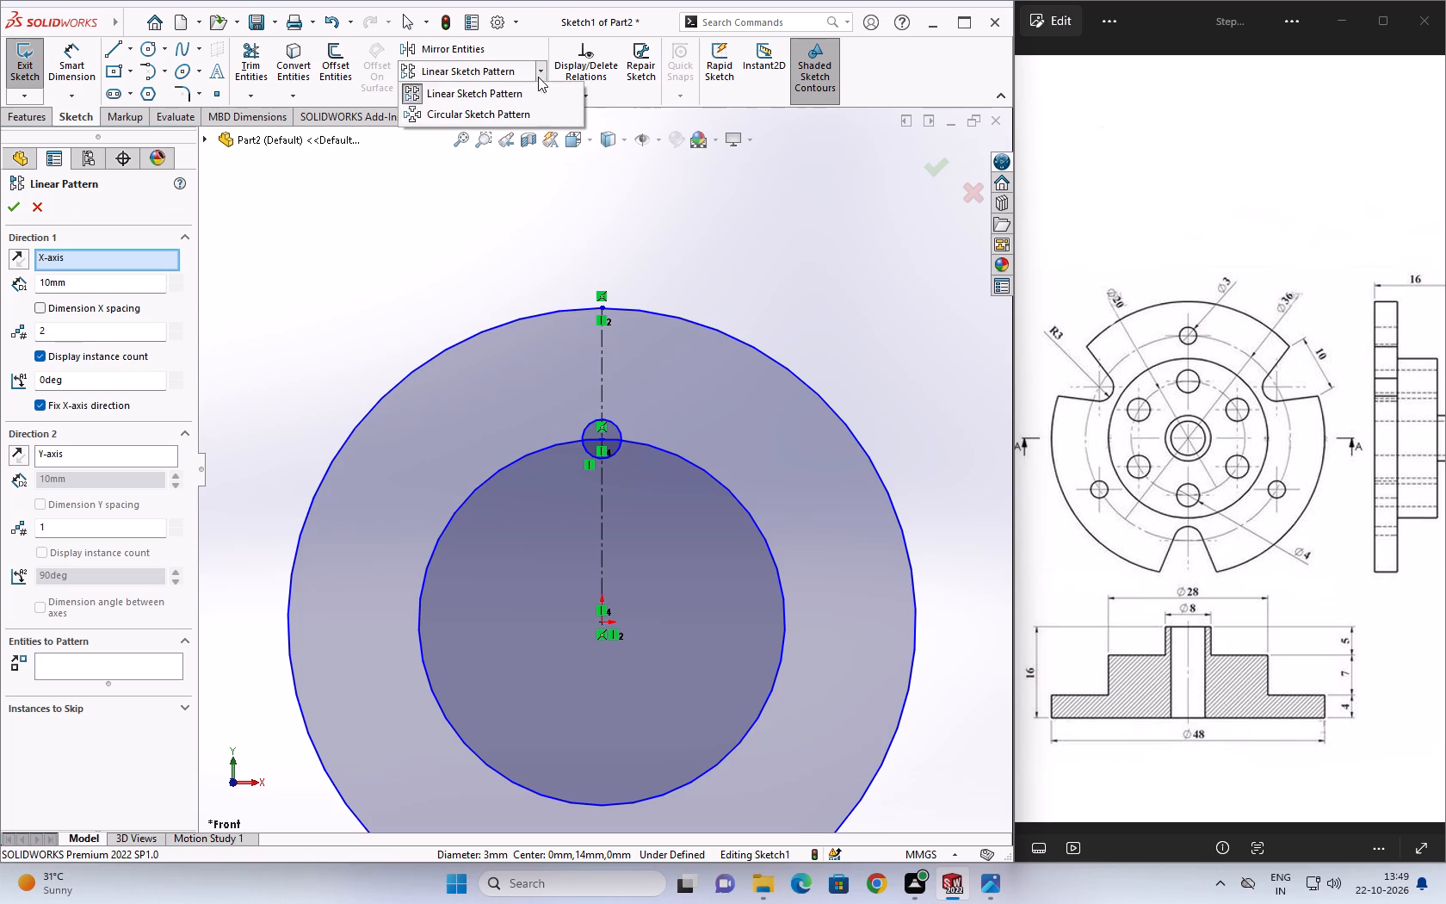
pyautogui.click(532, 115)
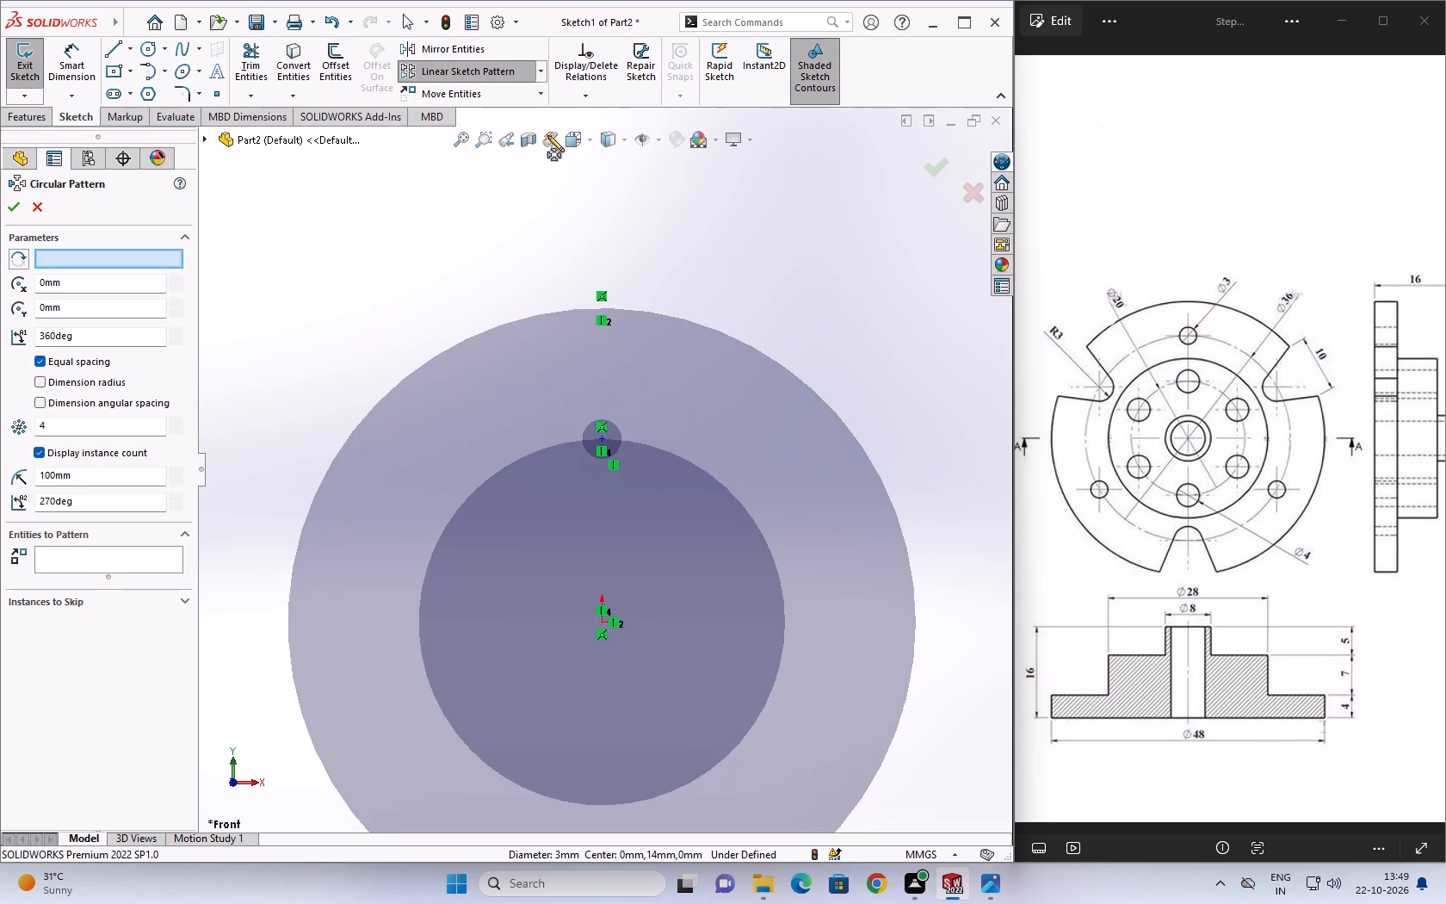
pyautogui.click(541, 74)
pyautogui.click(500, 116)
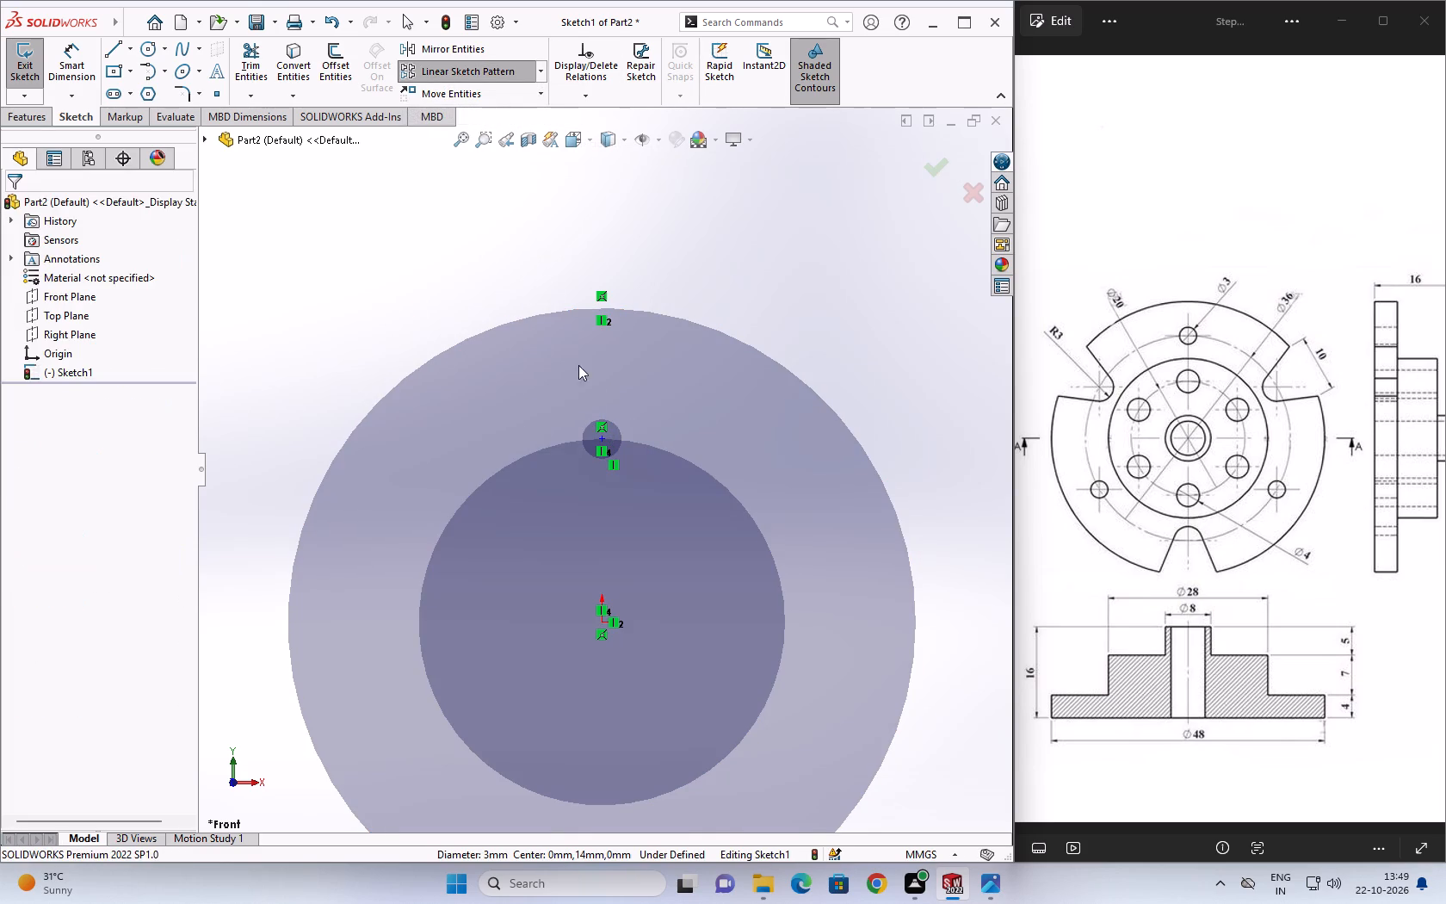
pyautogui.click(621, 432)
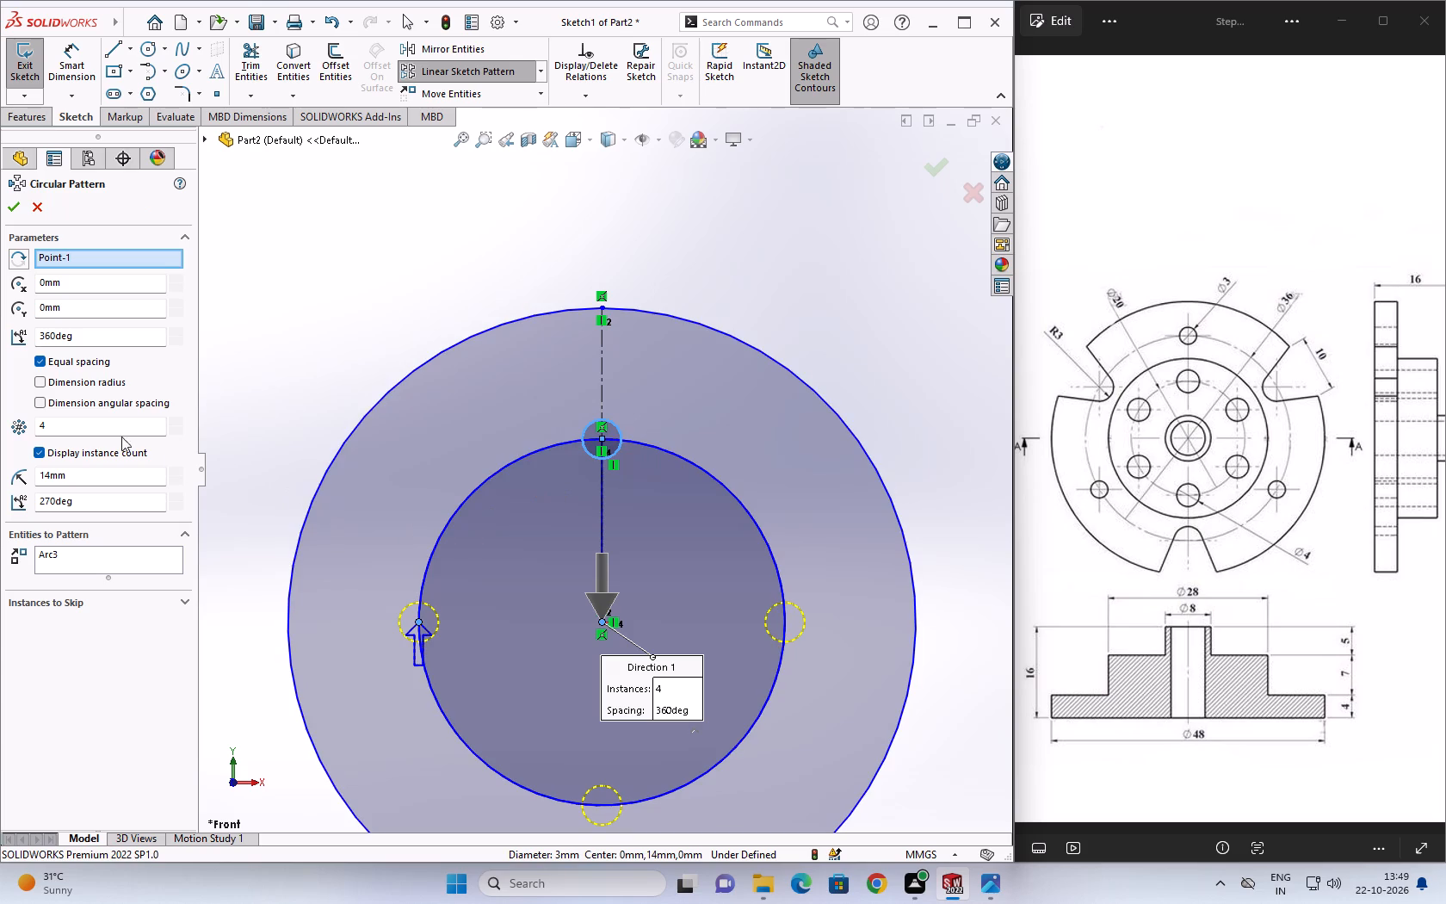
pyautogui.doubleClick(93, 427)
pyautogui.press('3')
pyautogui.press('Return')
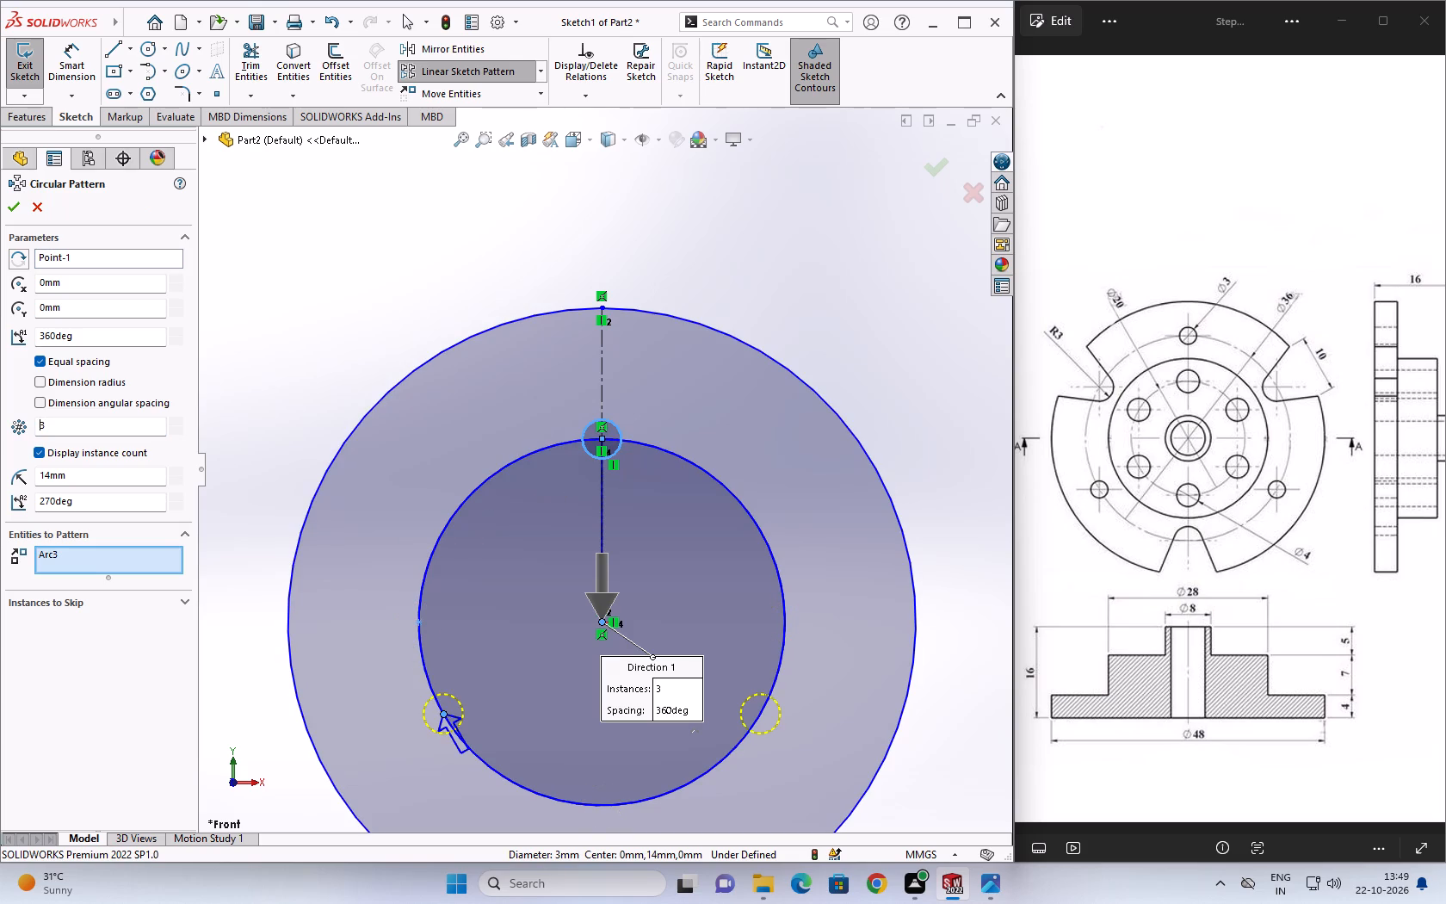
pyautogui.click(8, 208)
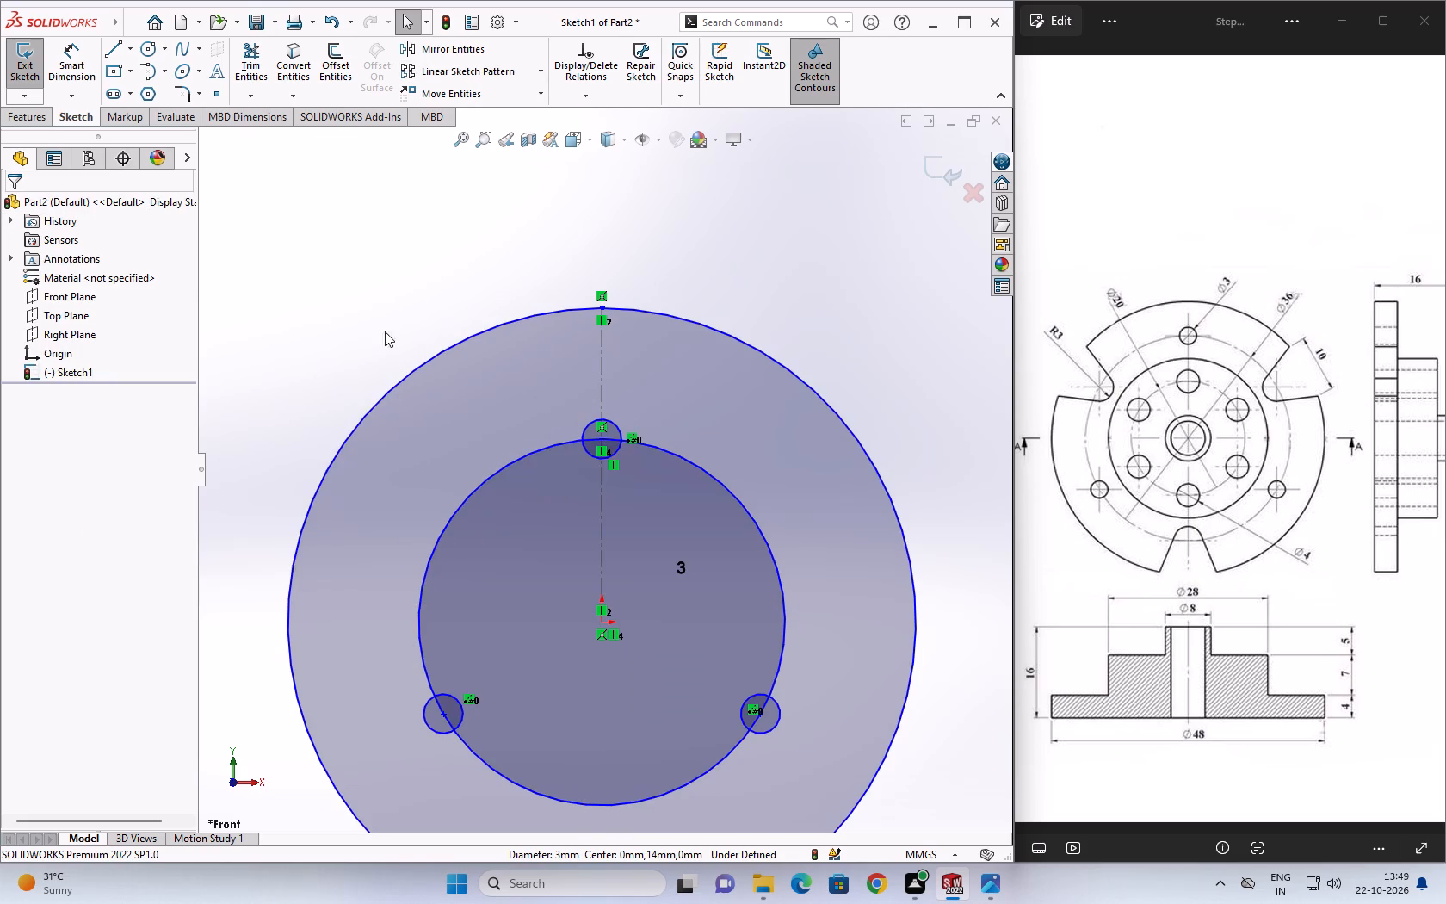
# Convert the 28 mm inner circle passing through the small hole centres to construction geometry.
pyautogui.click(667, 453)
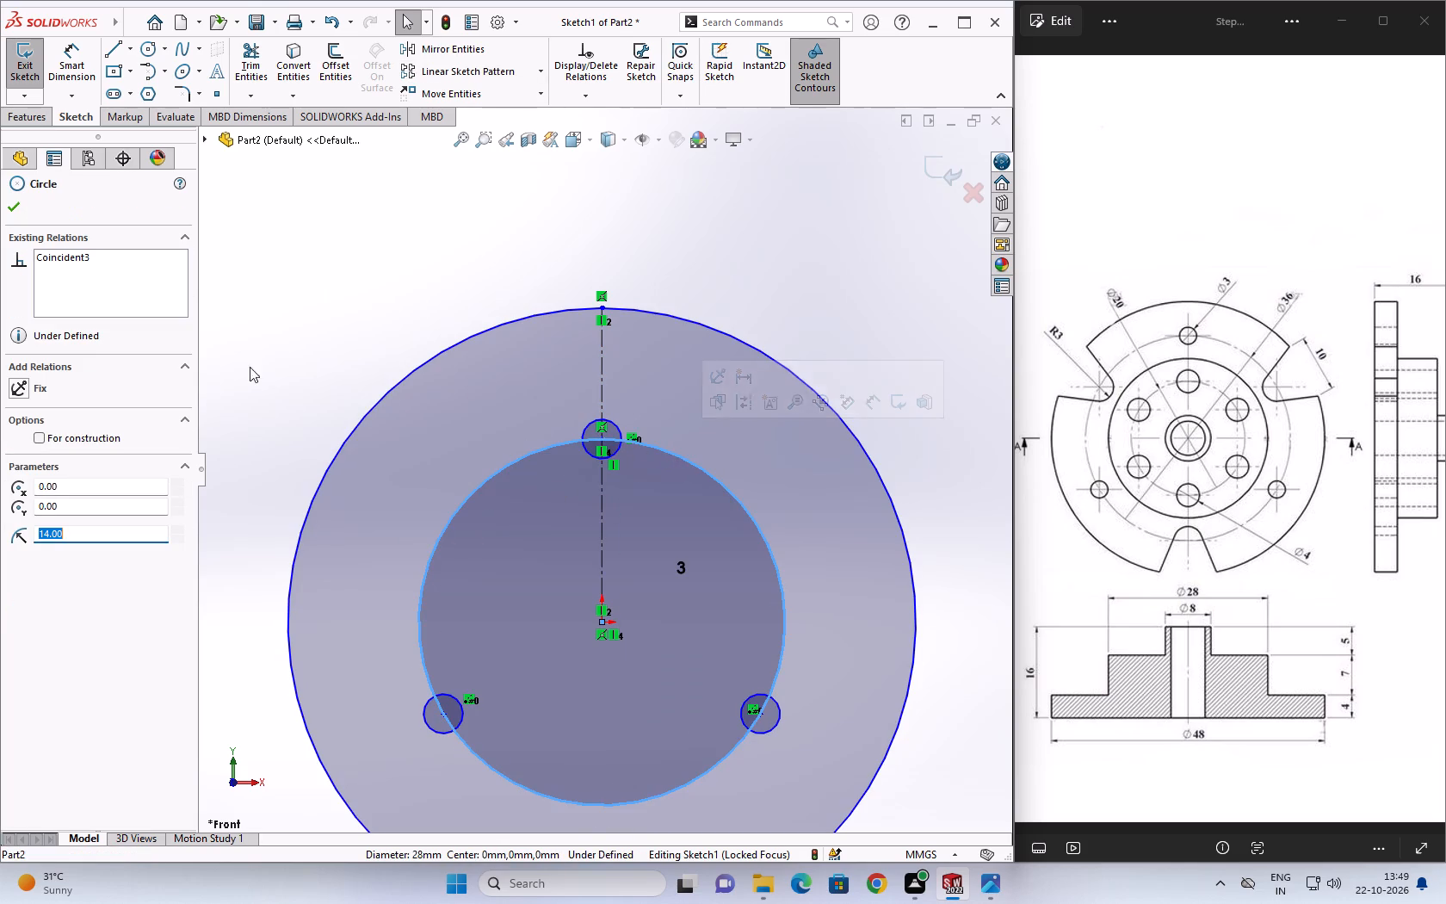
pyautogui.click(36, 436)
pyautogui.press('Escape')
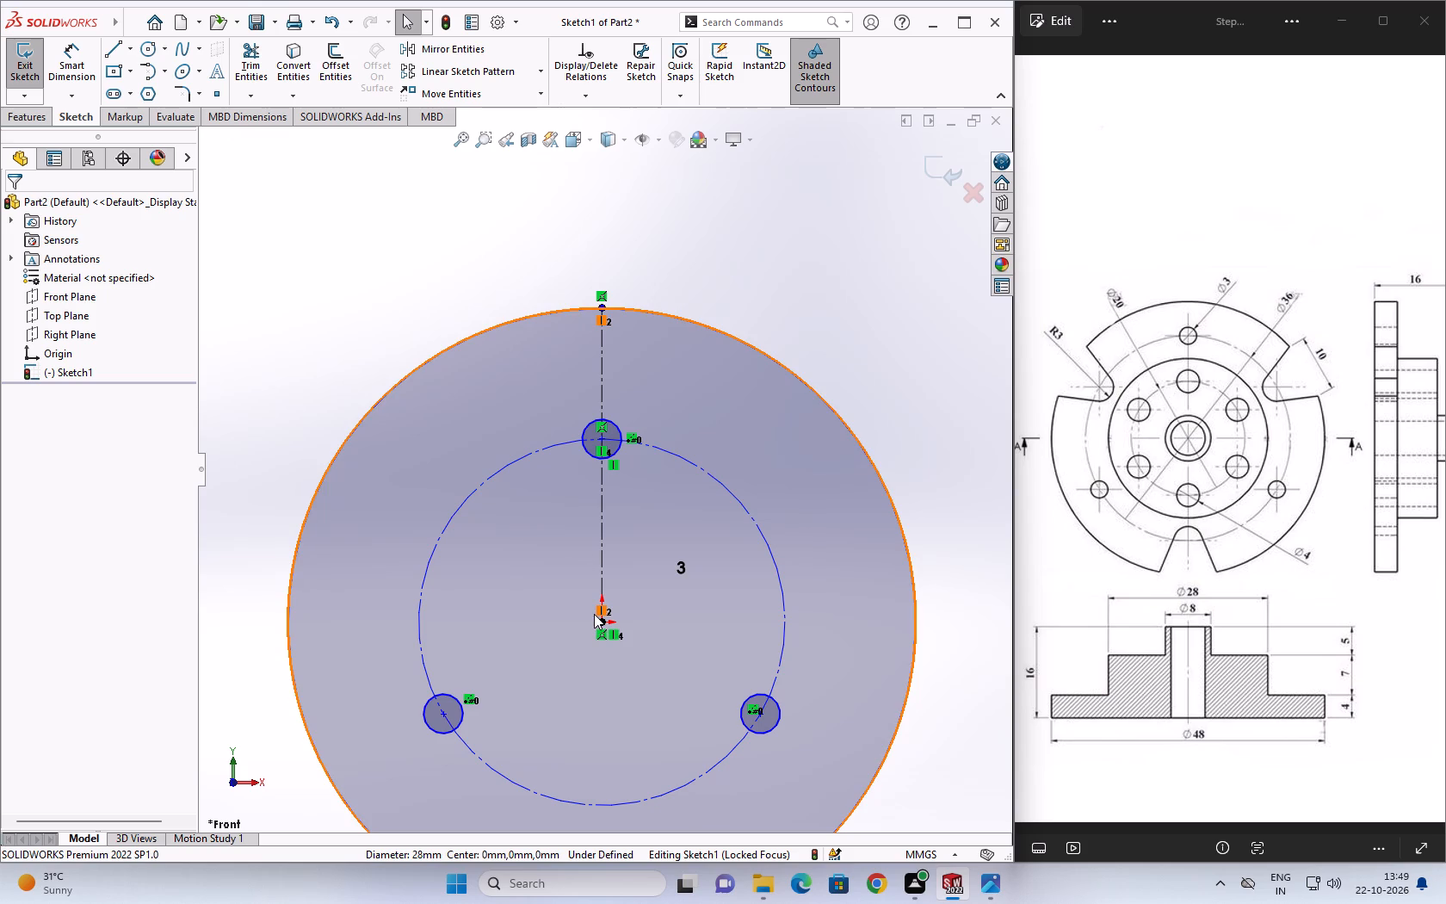
# Examine the reference drawing's front and section views for the hole circles, slots and hub dimensions.
pyautogui.click(1322, 598)
pyautogui.scroll(-6, 1305, 598)
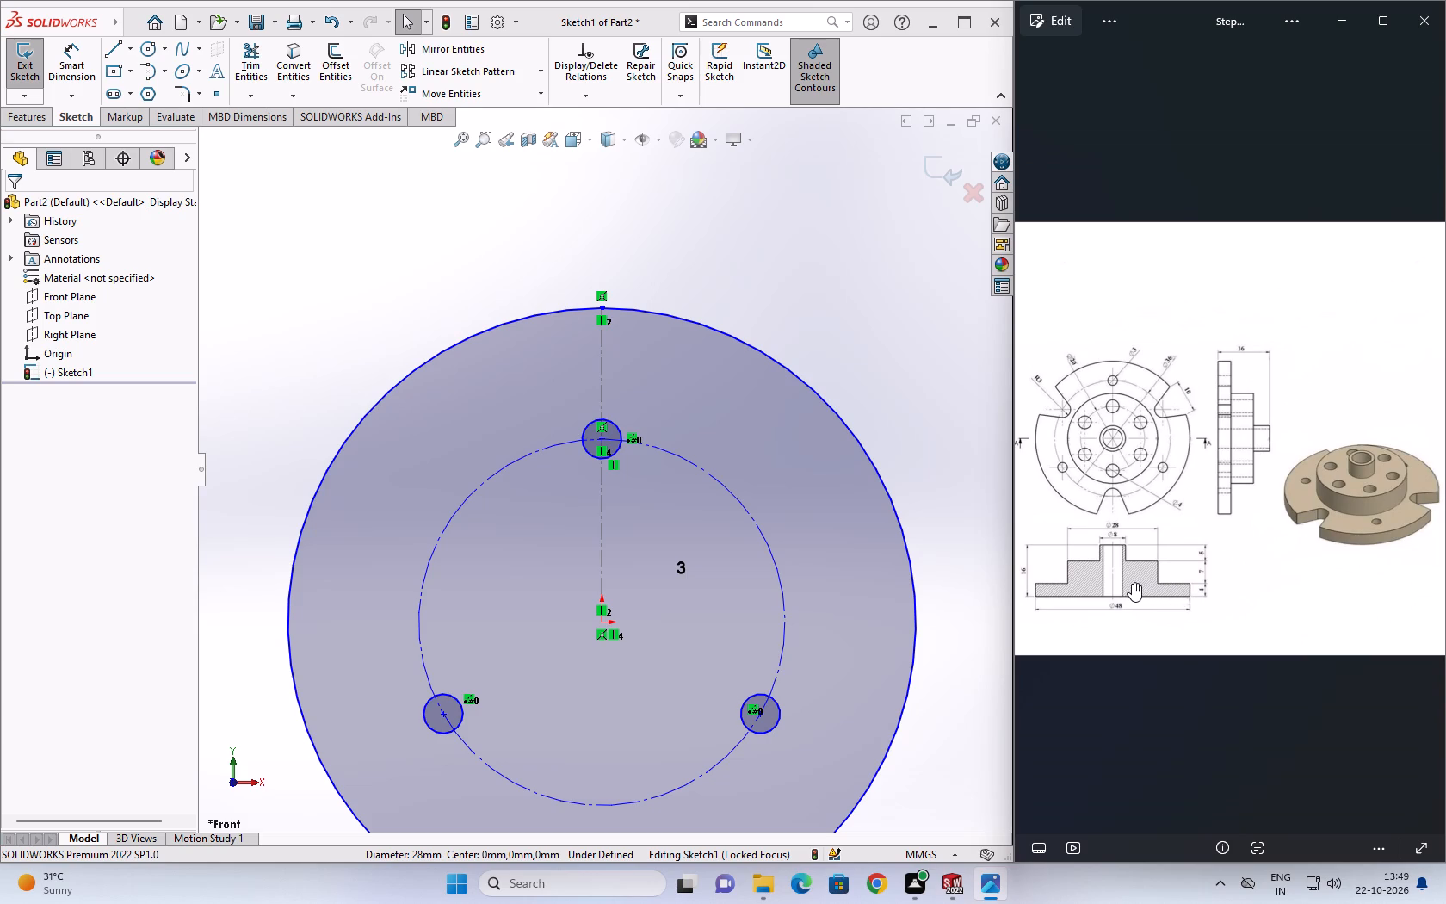
pyautogui.scroll(1, 1128, 586)
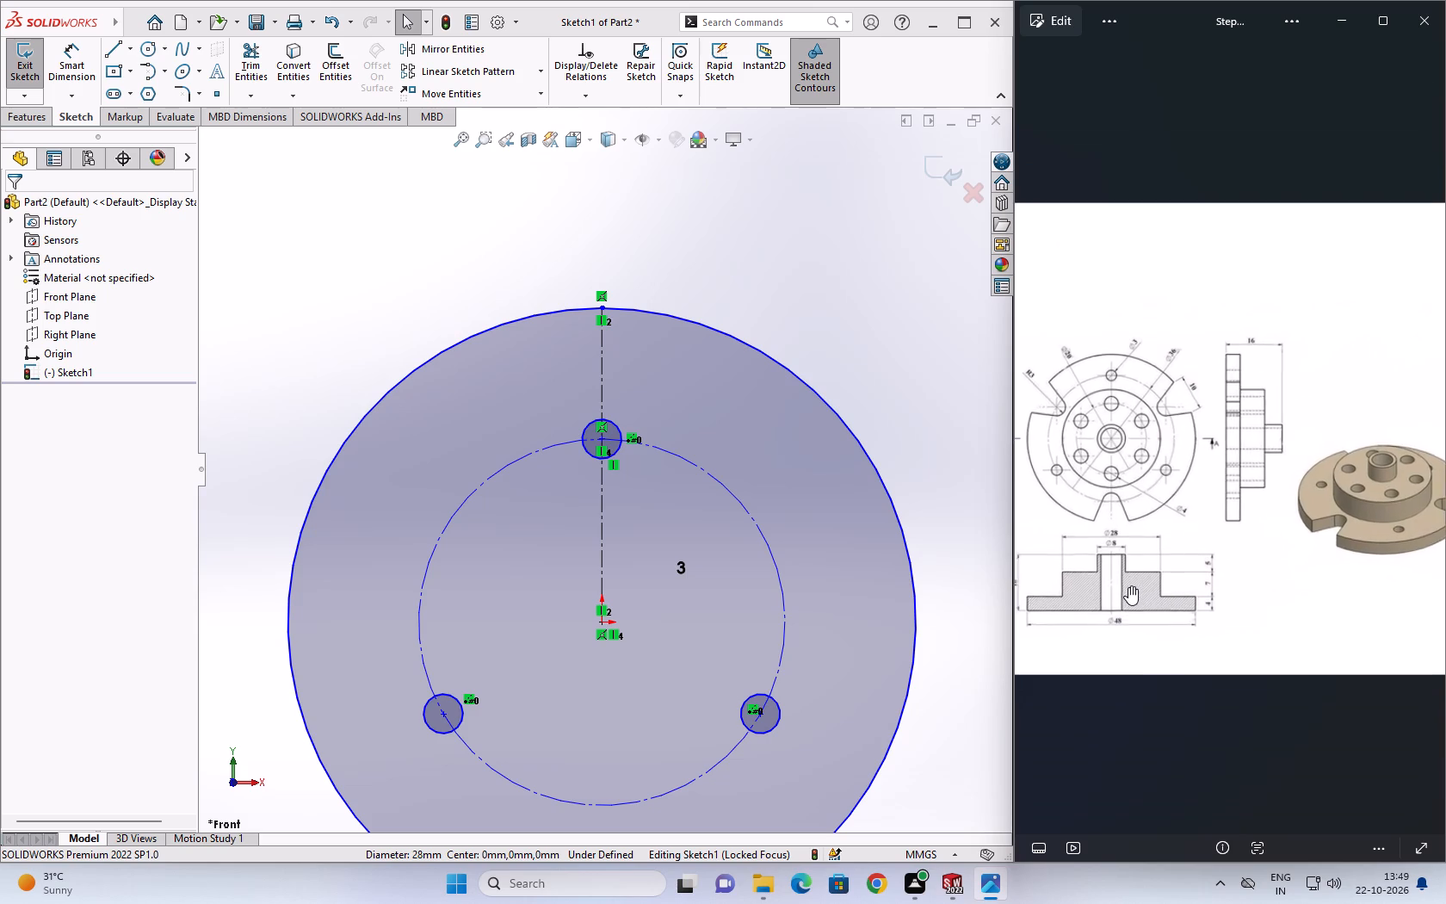
pyautogui.scroll(1, 1128, 586)
pyautogui.scroll(-3, 1151, 600)
pyautogui.moveTo(1153, 600); pyautogui.dragTo(1313, 616, button='middle')
pyautogui.scroll(-4, 1164, 509)
pyautogui.moveTo(1173, 514); pyautogui.dragTo(1210, 523, button='middle')
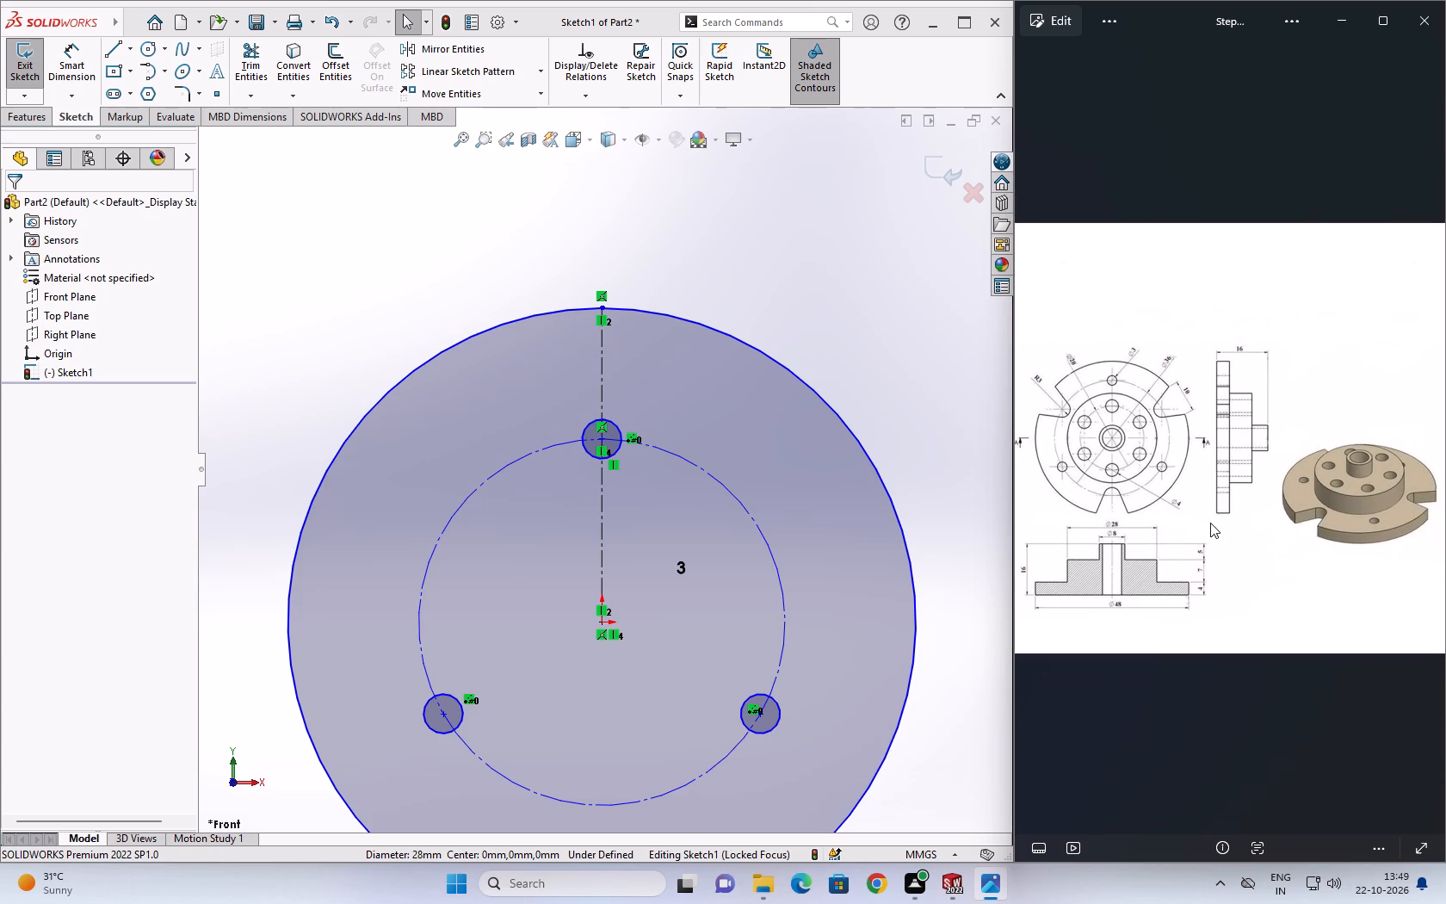
pyautogui.moveTo(1210, 523); pyautogui.dragTo(1210, 523, button='middle')
pyautogui.scroll(4, 1094, 468)
pyautogui.moveTo(1094, 468); pyautogui.dragTo(1288, 576, button='middle')
pyautogui.scroll(1, 1288, 576)
pyautogui.scroll(3, 1061, 418)
pyautogui.moveTo(1061, 418); pyautogui.dragTo(1205, 527, button='middle')
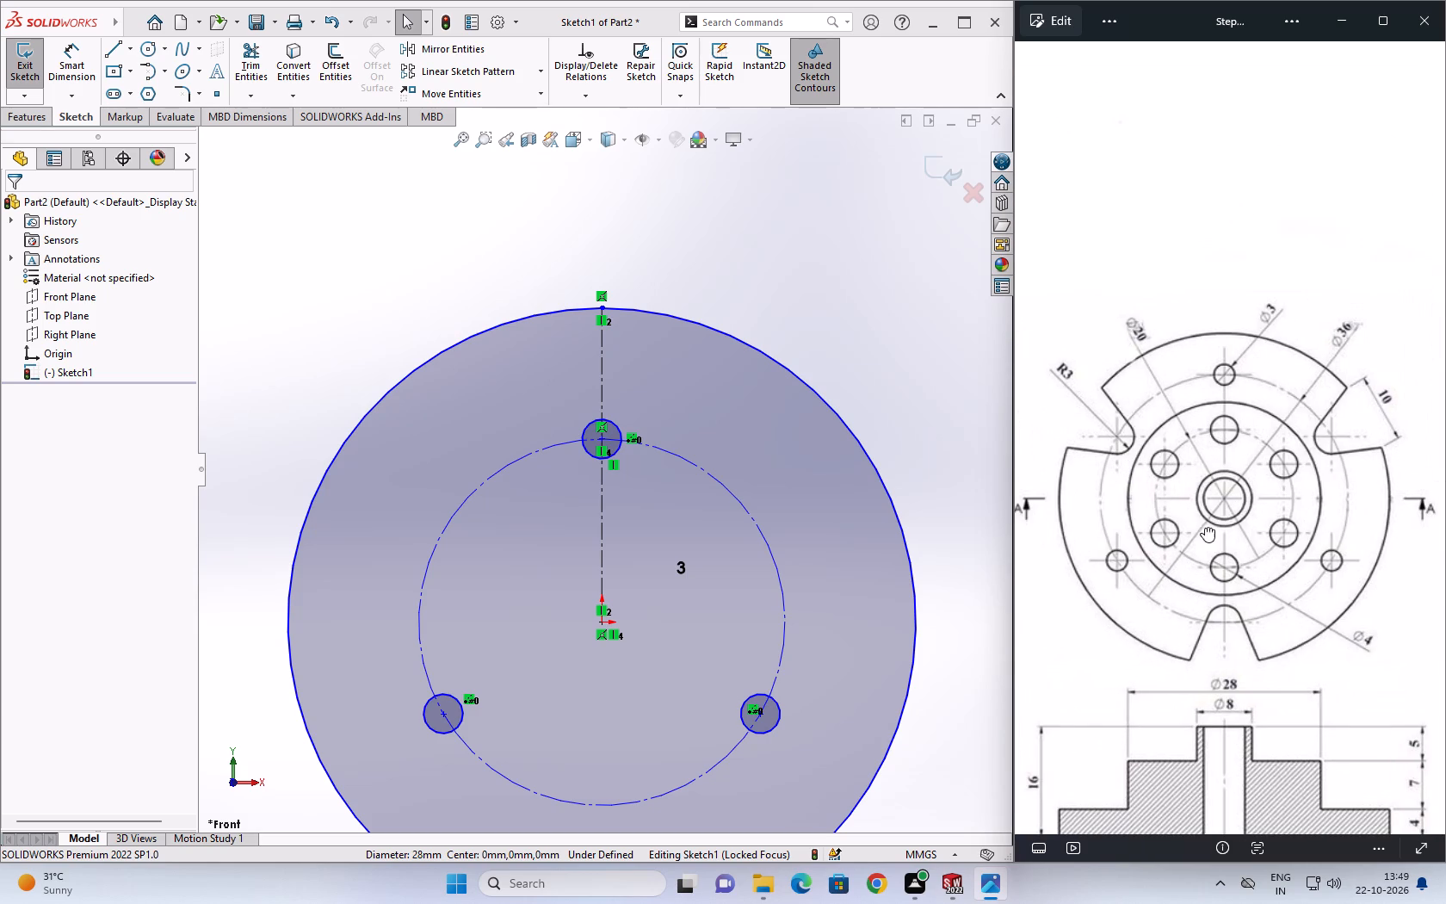
pyautogui.moveTo(1205, 527); pyautogui.dragTo(1233, 542, button='middle')
pyautogui.scroll(-2, 1211, 594)
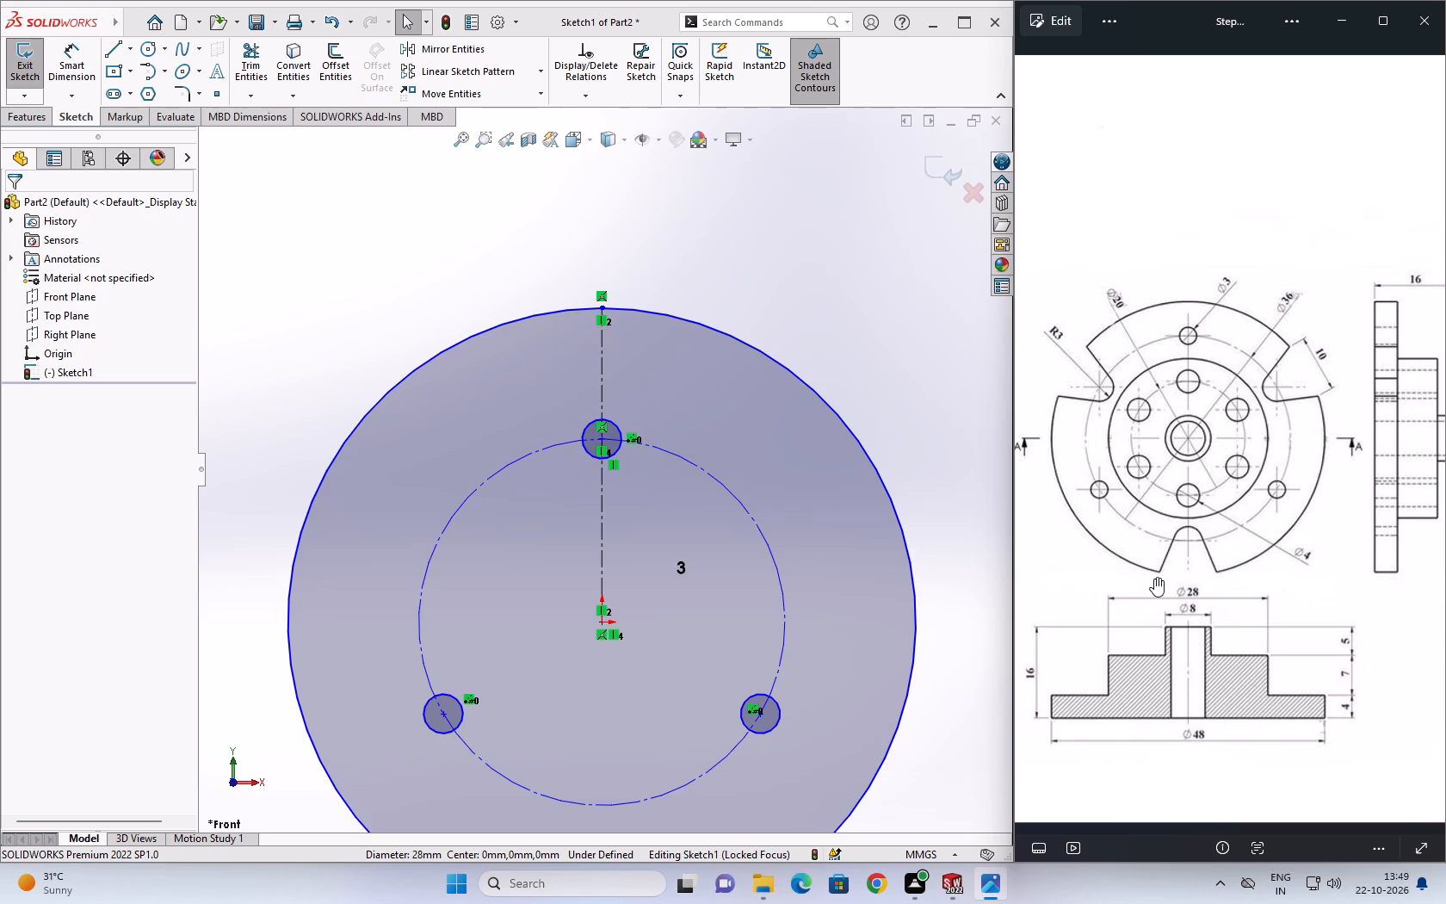
# Sketch a circle of radius 10 mm centred on the origin.
pyautogui.click(141, 57)
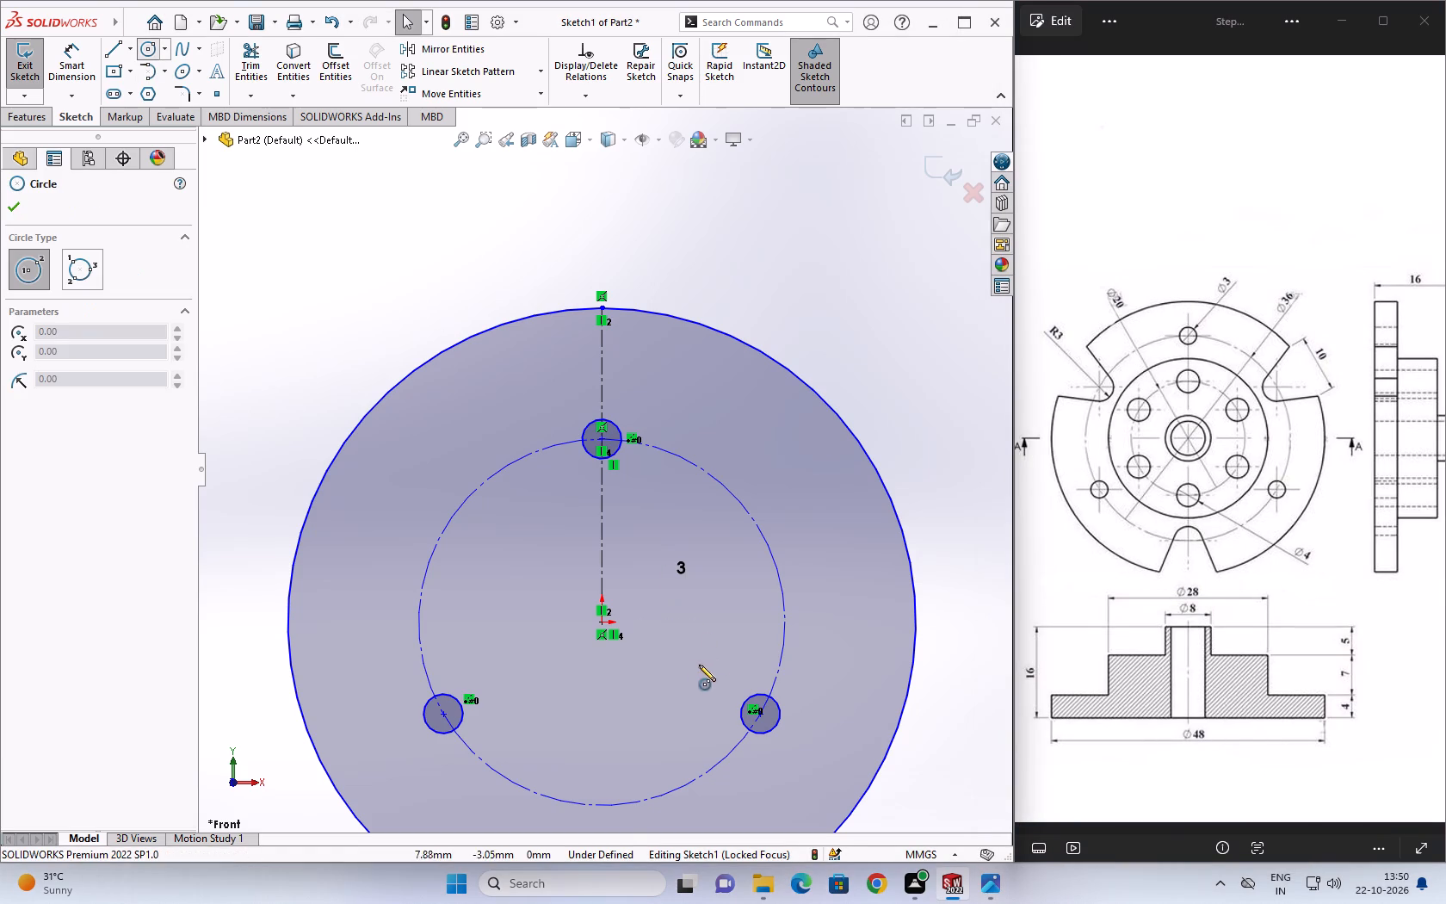
pyautogui.click(603, 627)
pyautogui.click(696, 684)
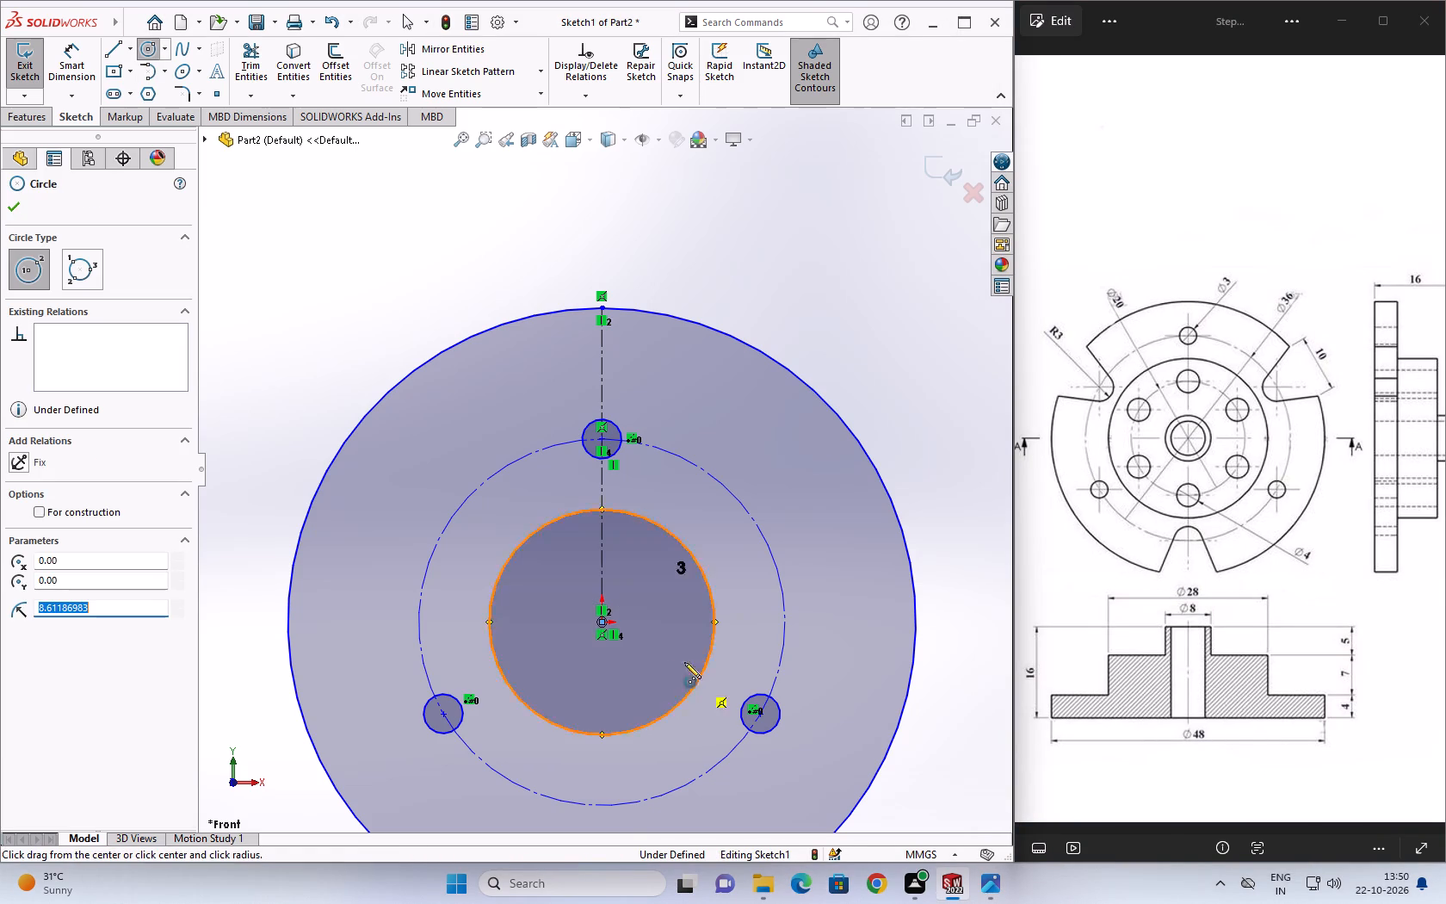
pyautogui.write('10')
pyautogui.press('Return')
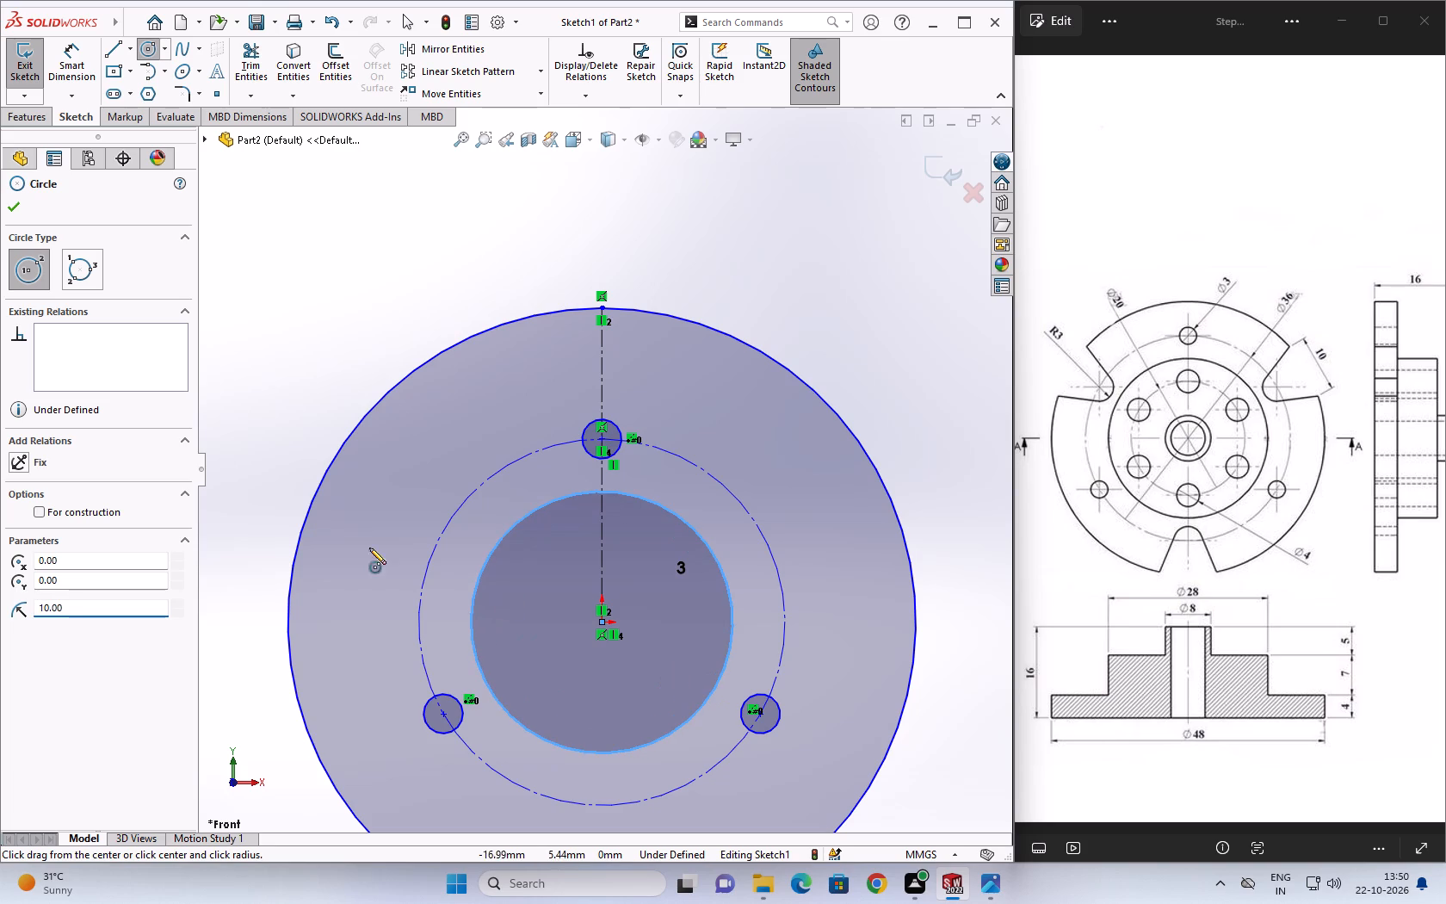
pyautogui.press('Escape')
# Draw a horizontal centerline about 26 mm long from the top of the 10 mm radius circle leftward past the outer circle.
pyautogui.click(127, 51)
pyautogui.click(132, 81)
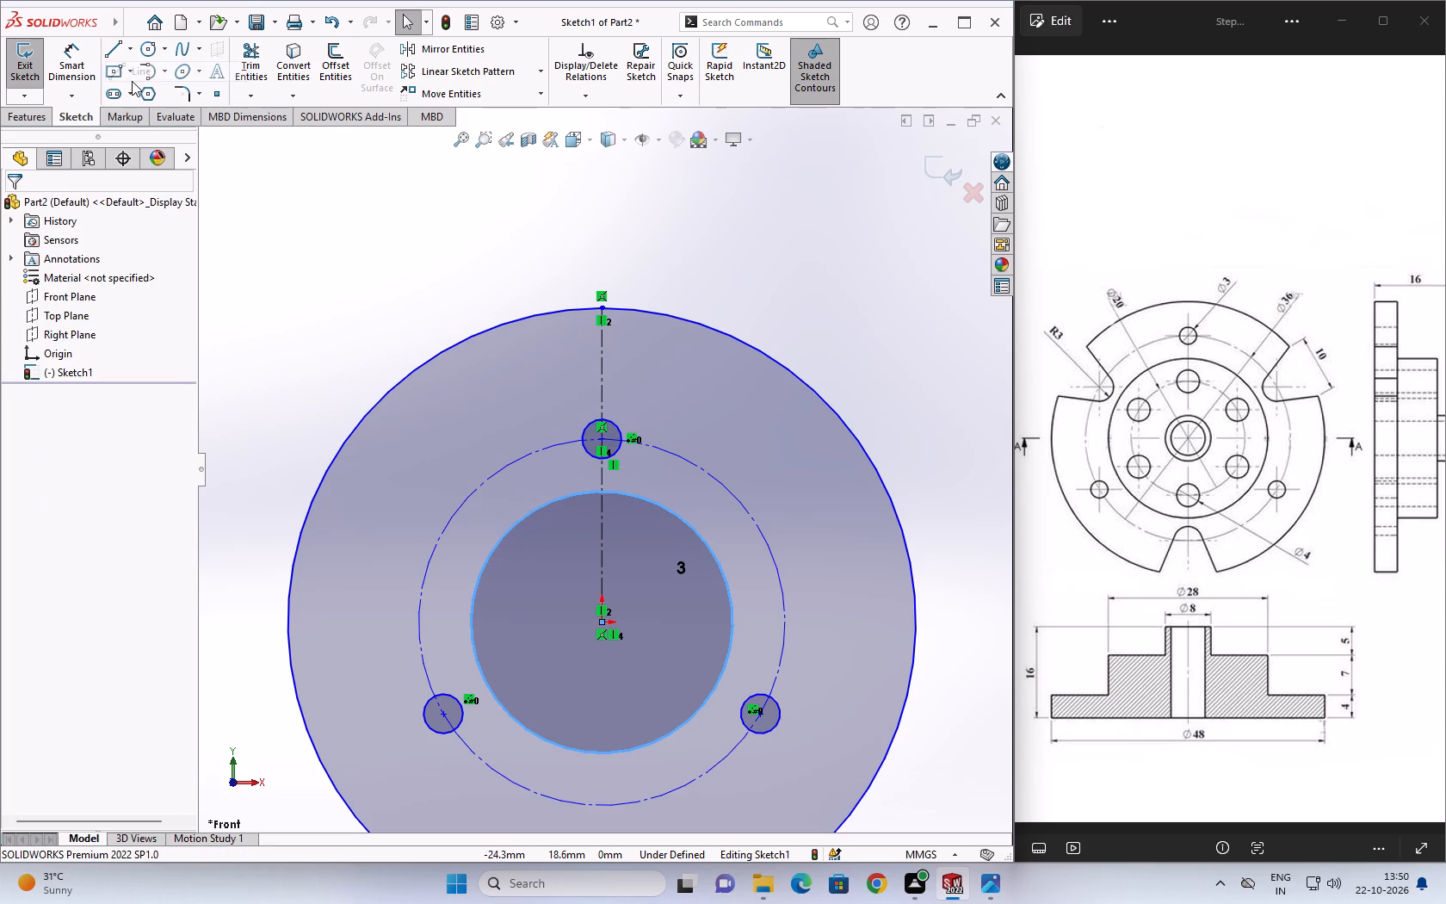
pyautogui.click(132, 55)
pyautogui.click(137, 89)
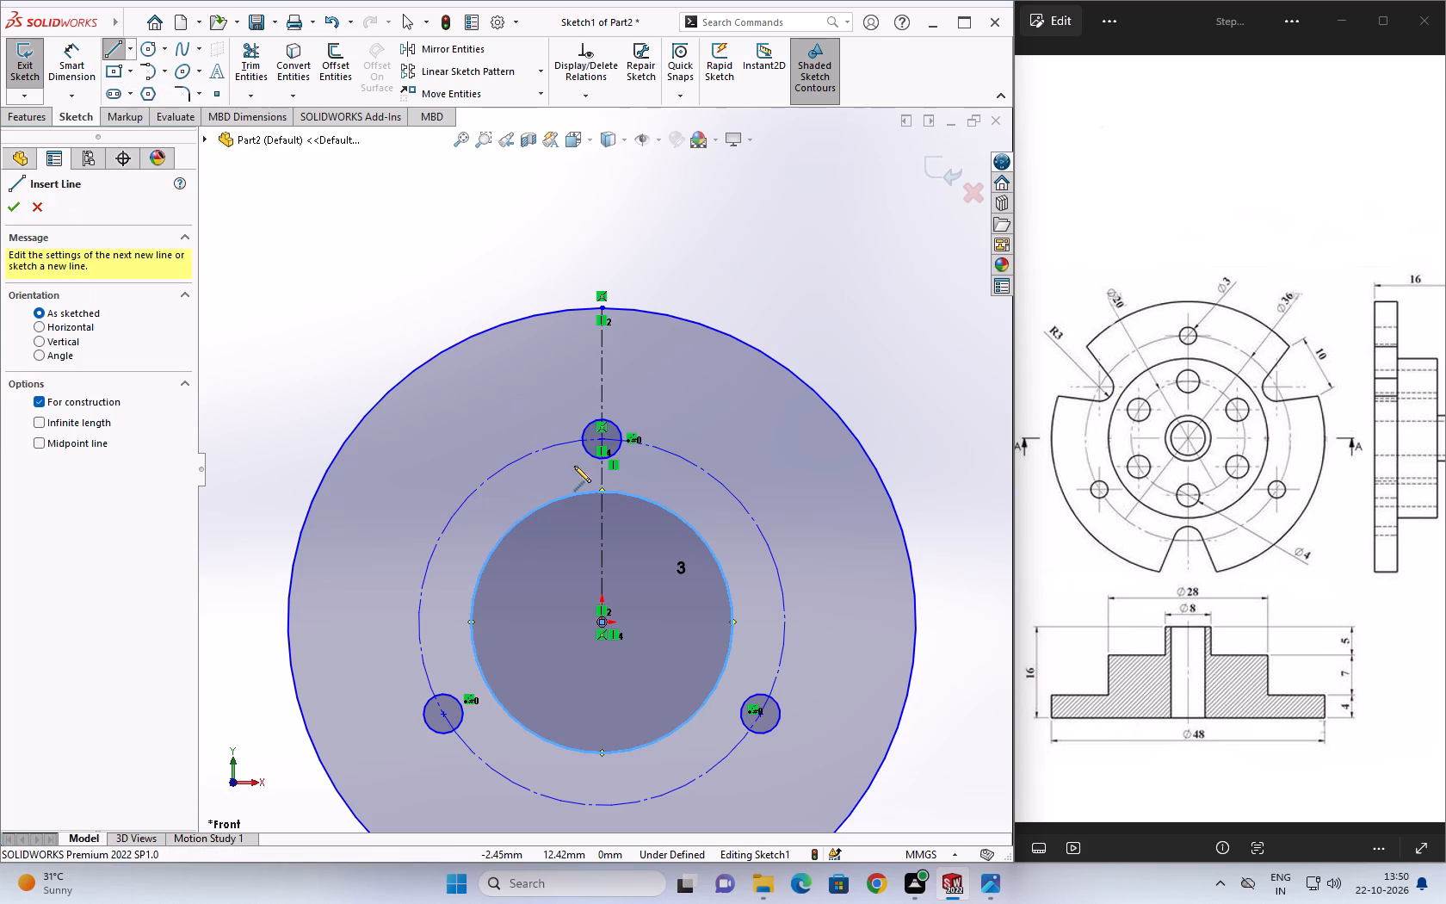
pyautogui.click(602, 492)
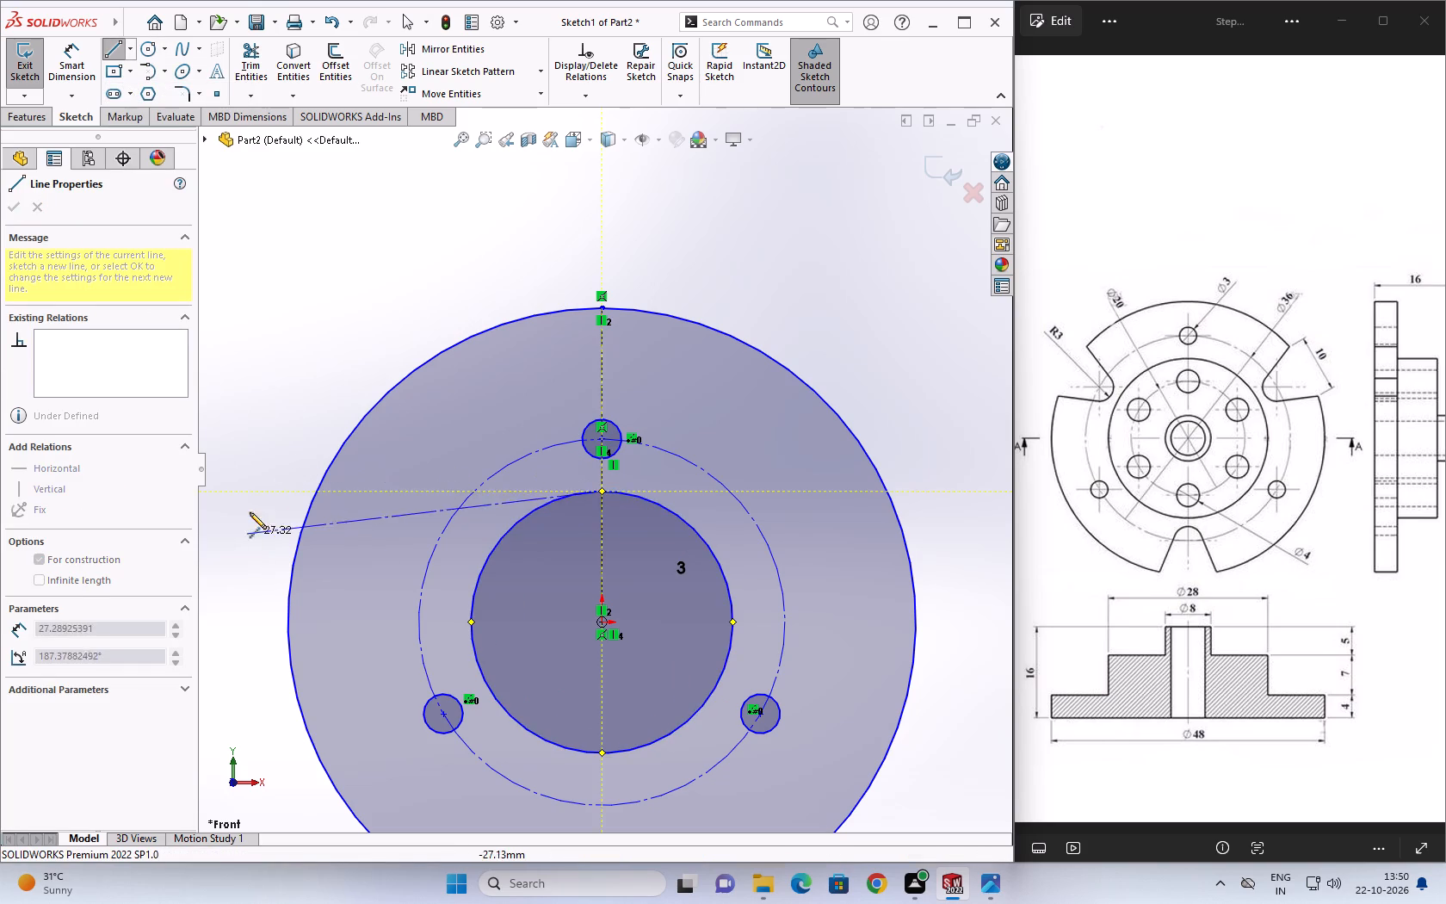
pyautogui.click(259, 492)
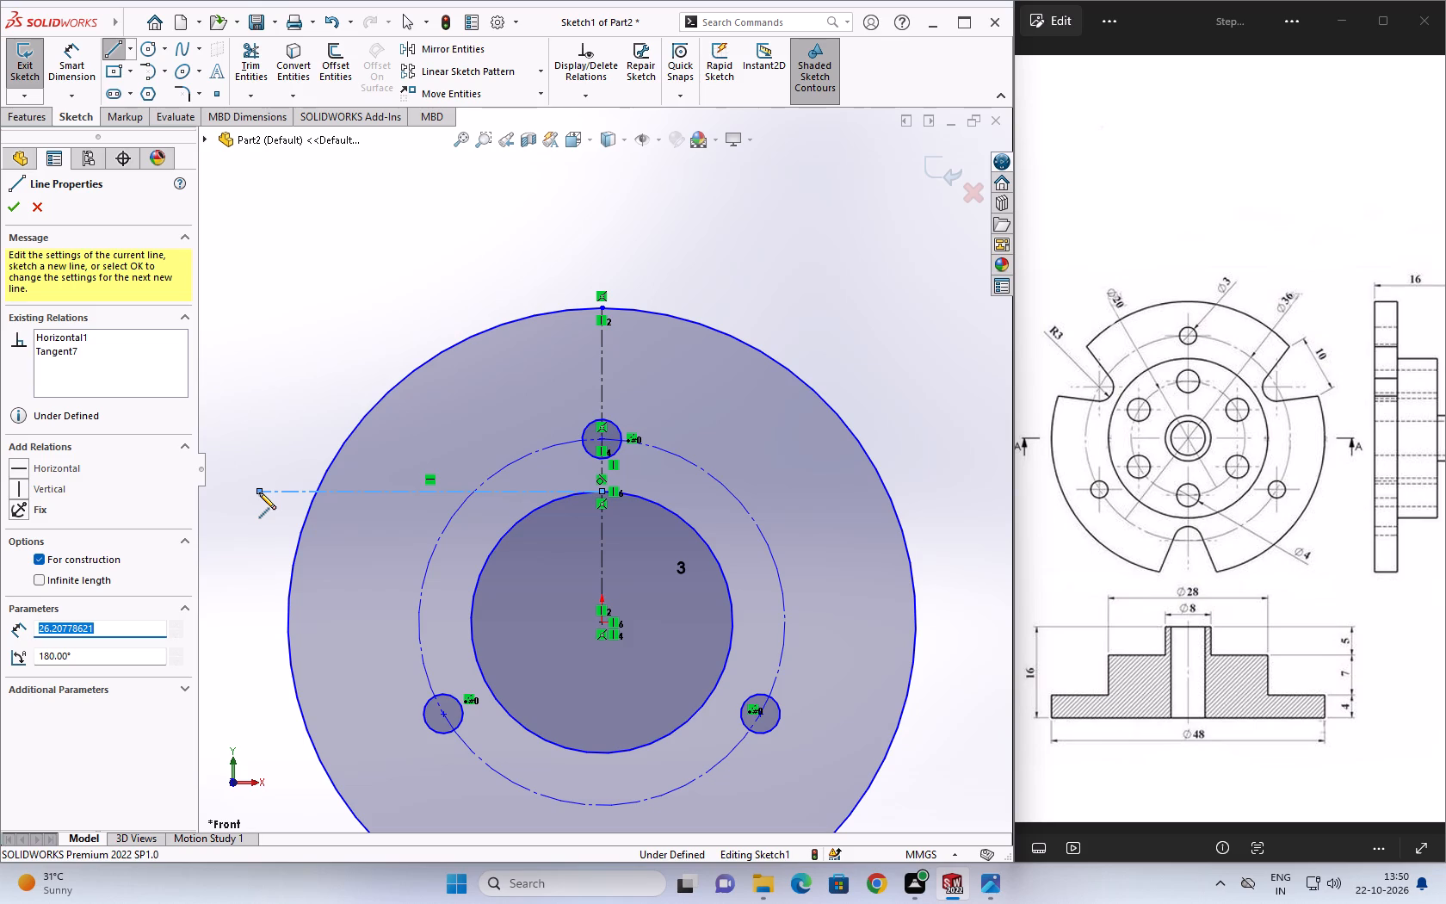
pyautogui.press('Escape')
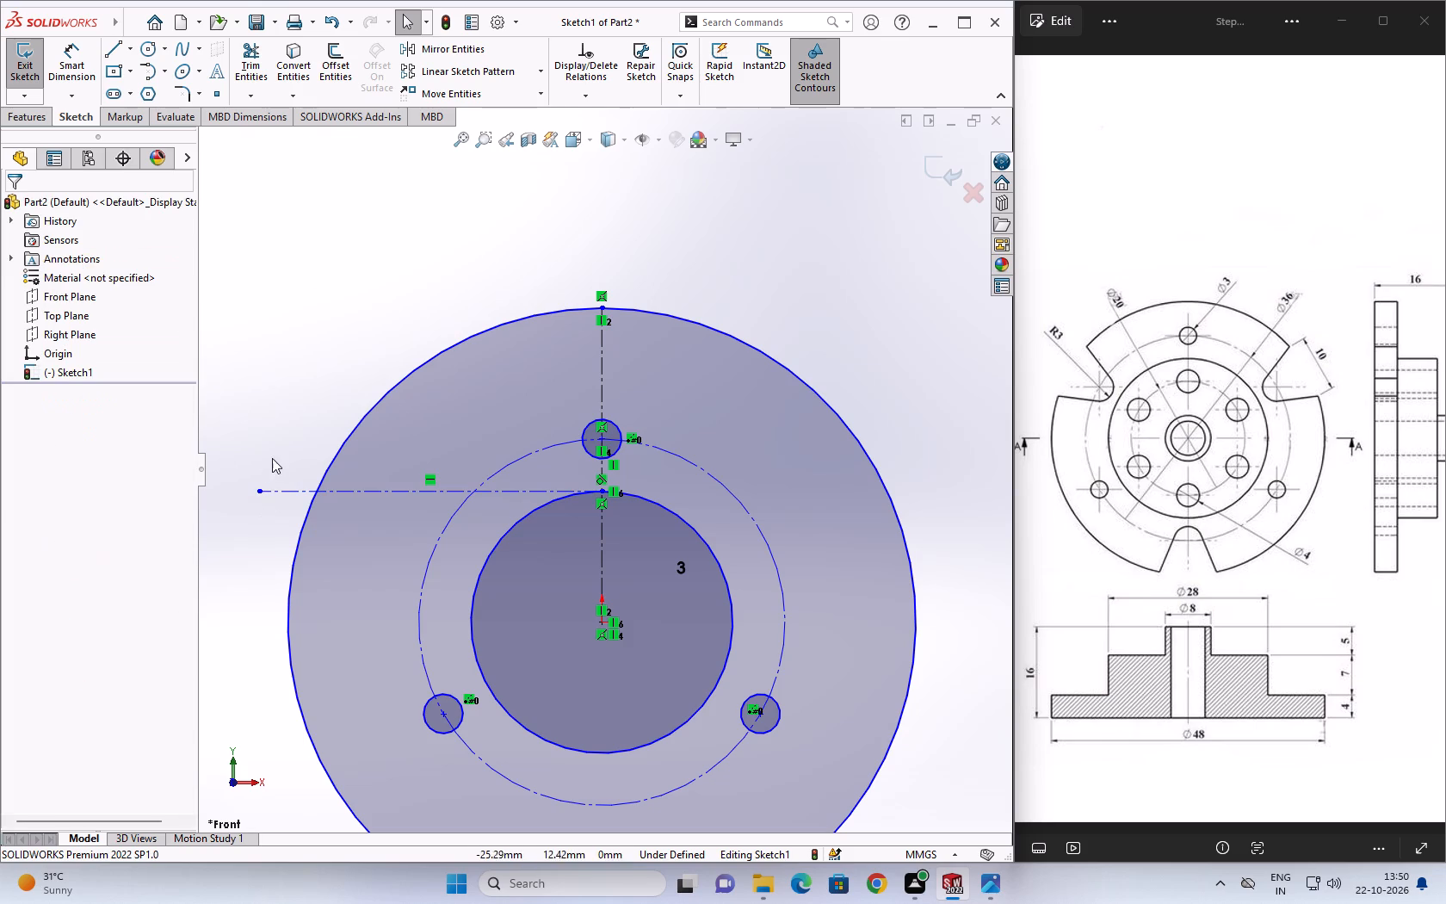
# Draw a vertical centerline about 38.5 mm long from the lower-left small circle's centre up beyond the outer circle.
pyautogui.click(143, 48)
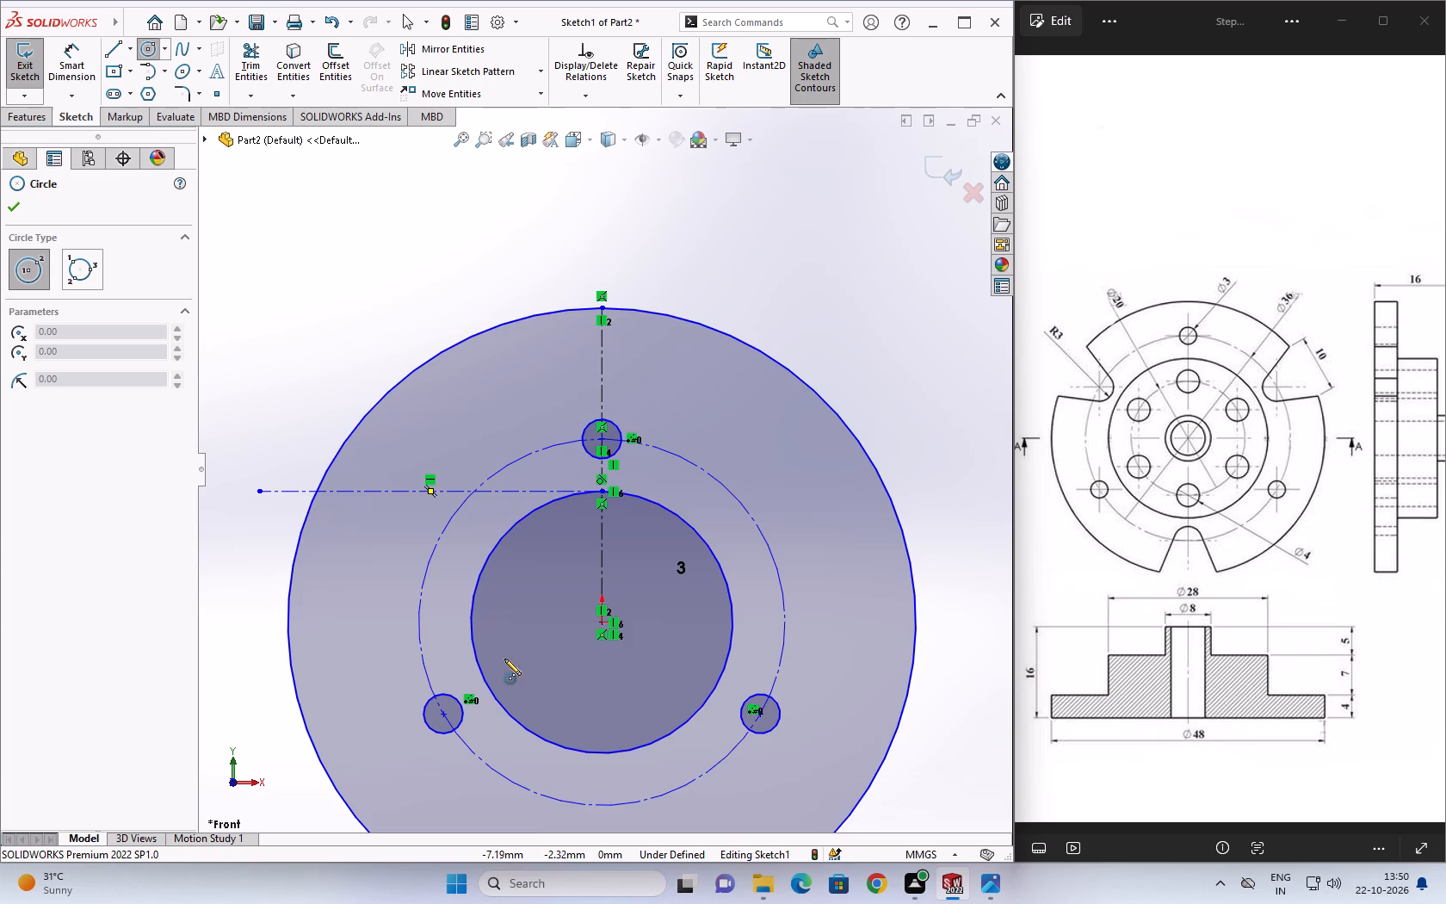
pyautogui.press('Escape')
pyautogui.click(133, 48)
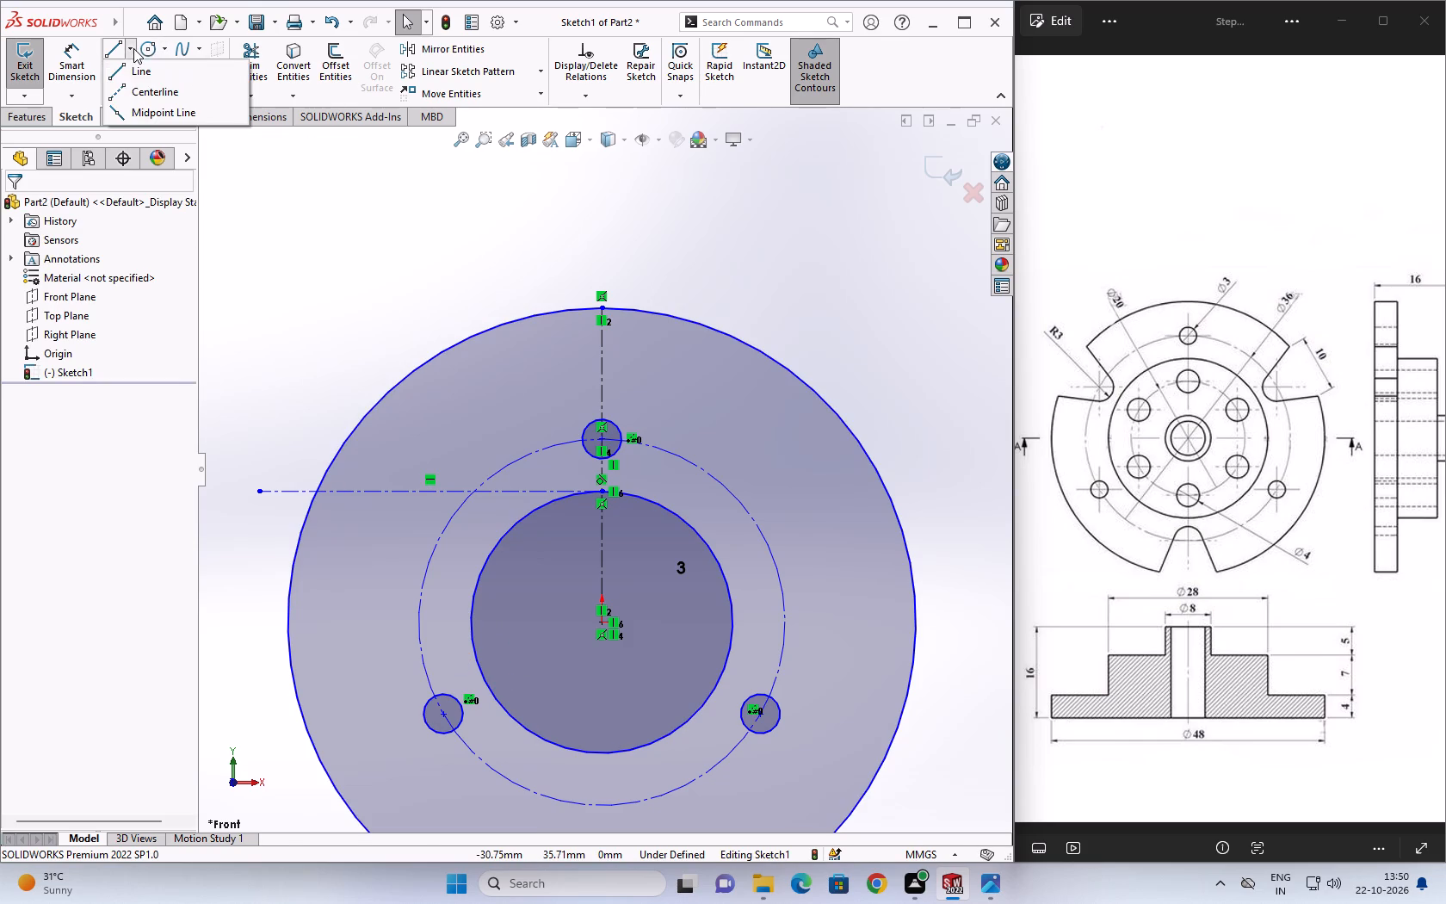
pyautogui.click(136, 98)
pyautogui.click(448, 716)
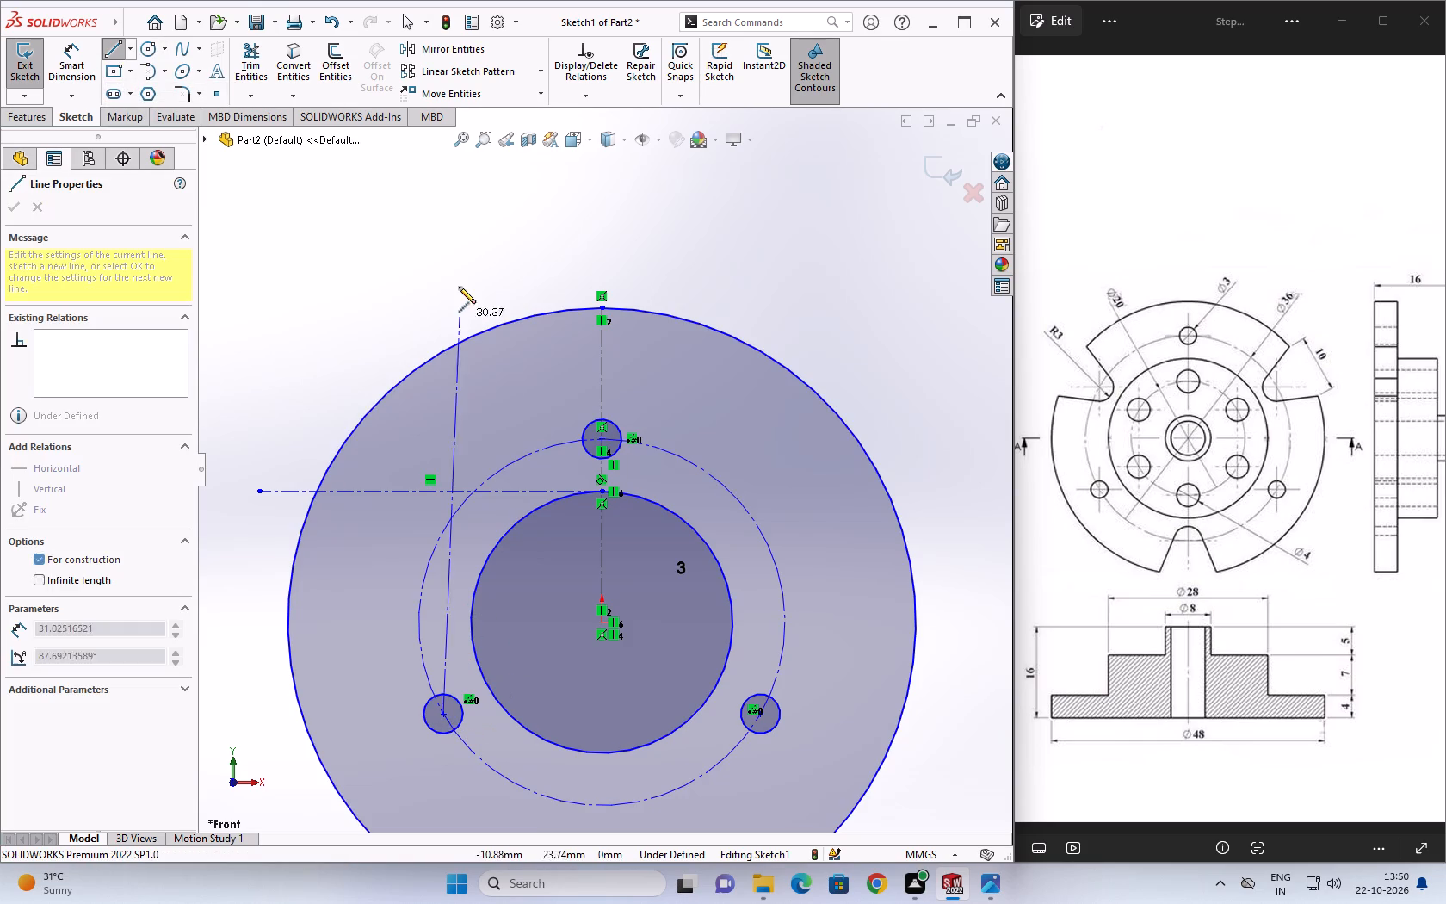
pyautogui.click(448, 210)
pyautogui.press('Escape')
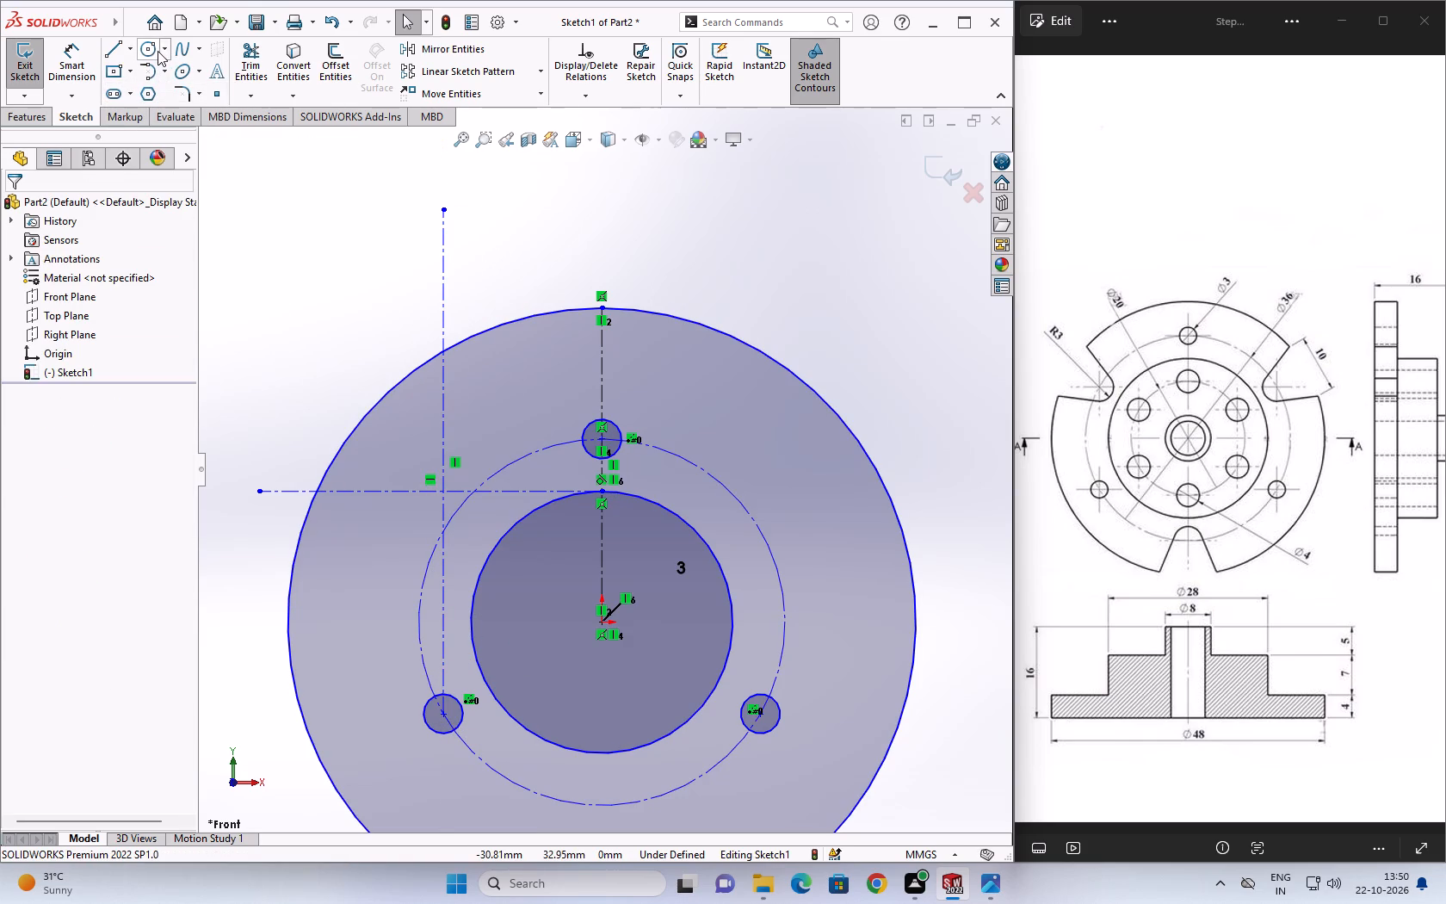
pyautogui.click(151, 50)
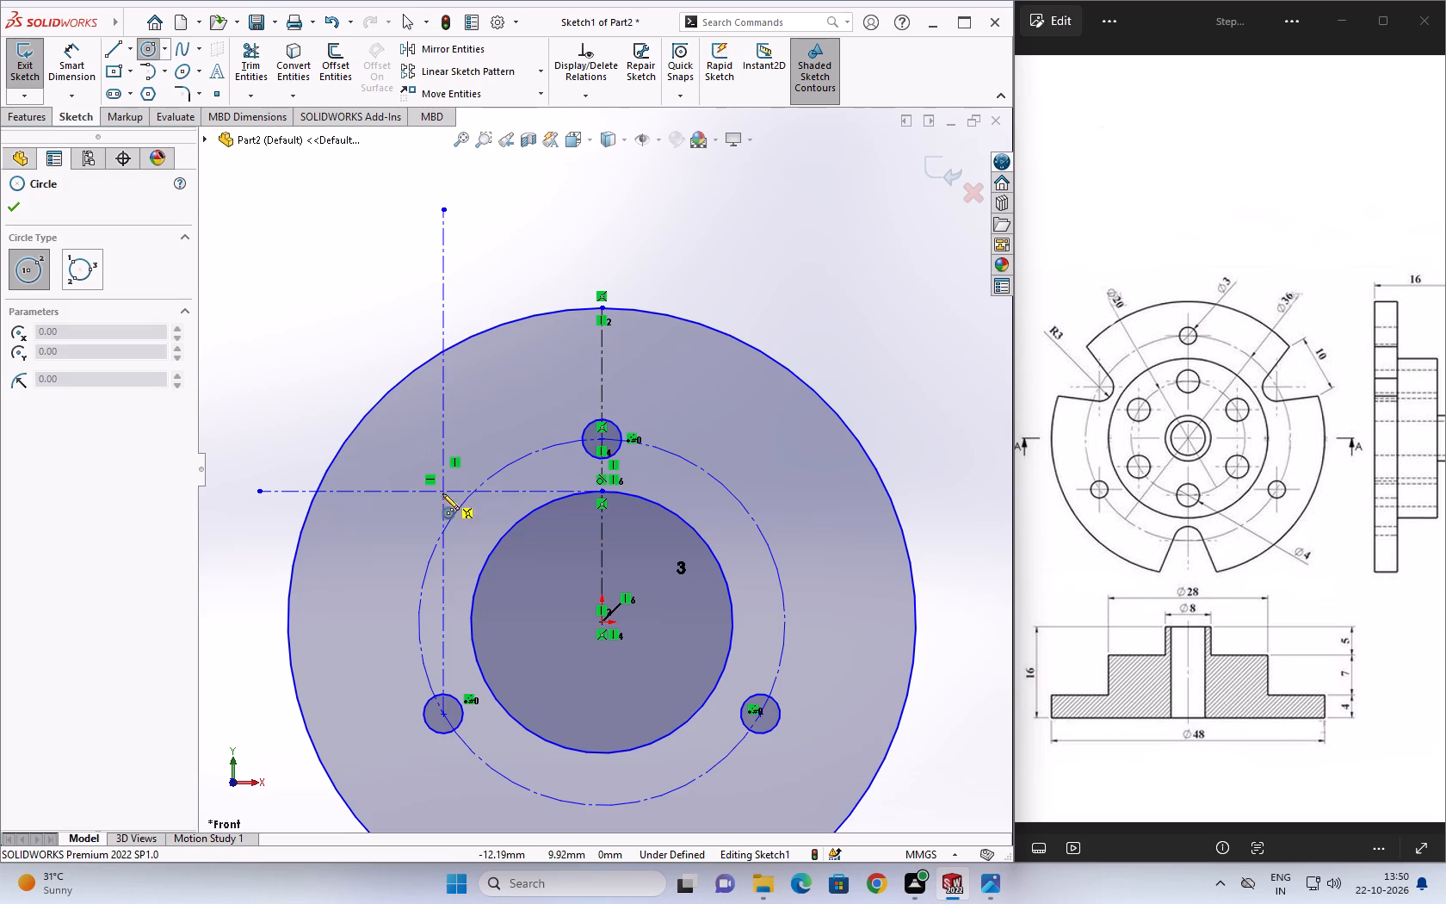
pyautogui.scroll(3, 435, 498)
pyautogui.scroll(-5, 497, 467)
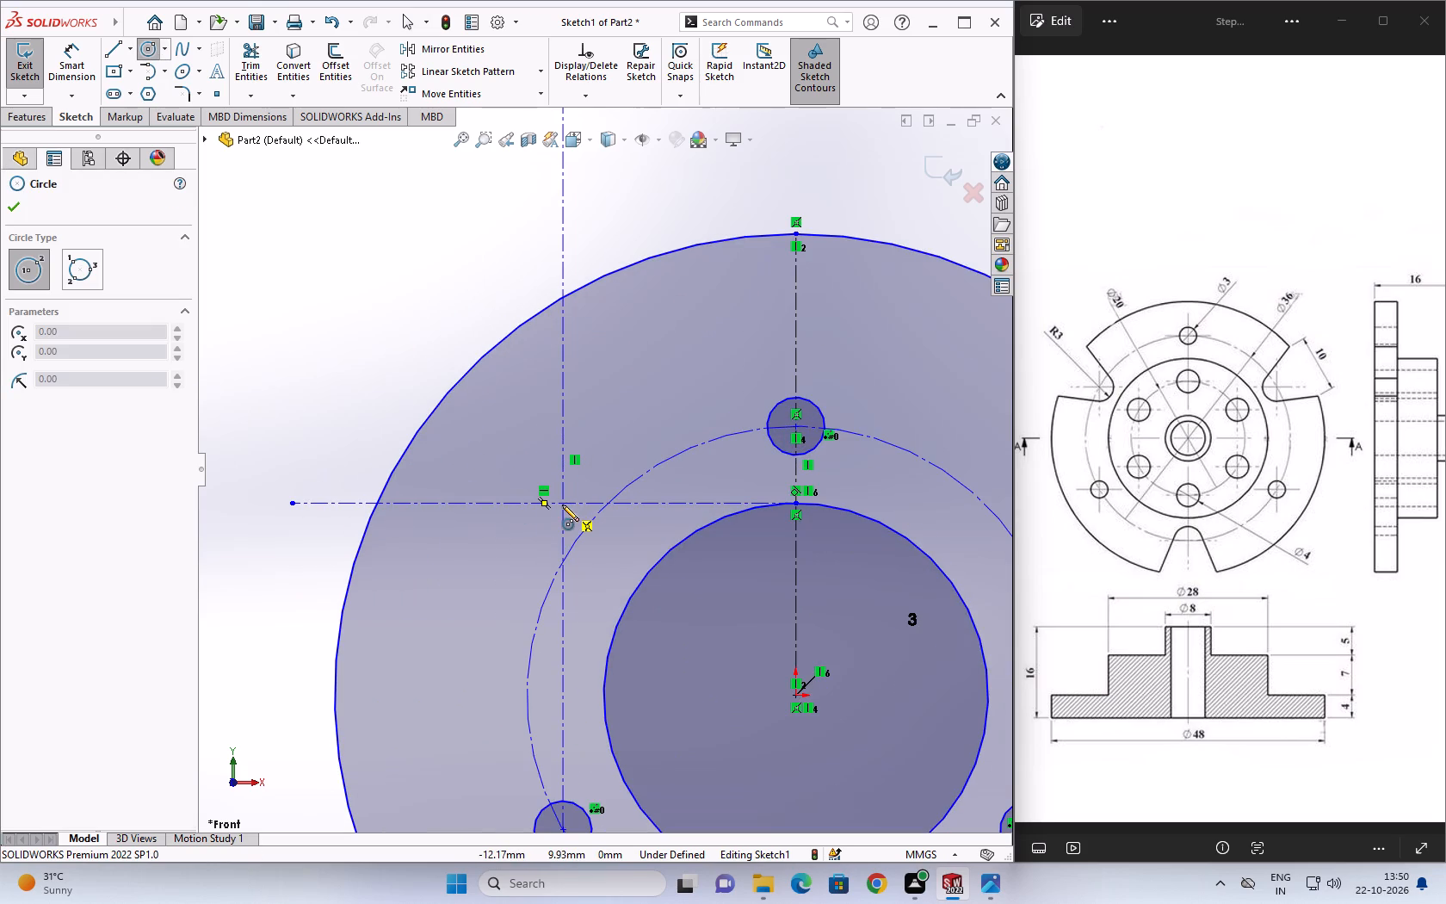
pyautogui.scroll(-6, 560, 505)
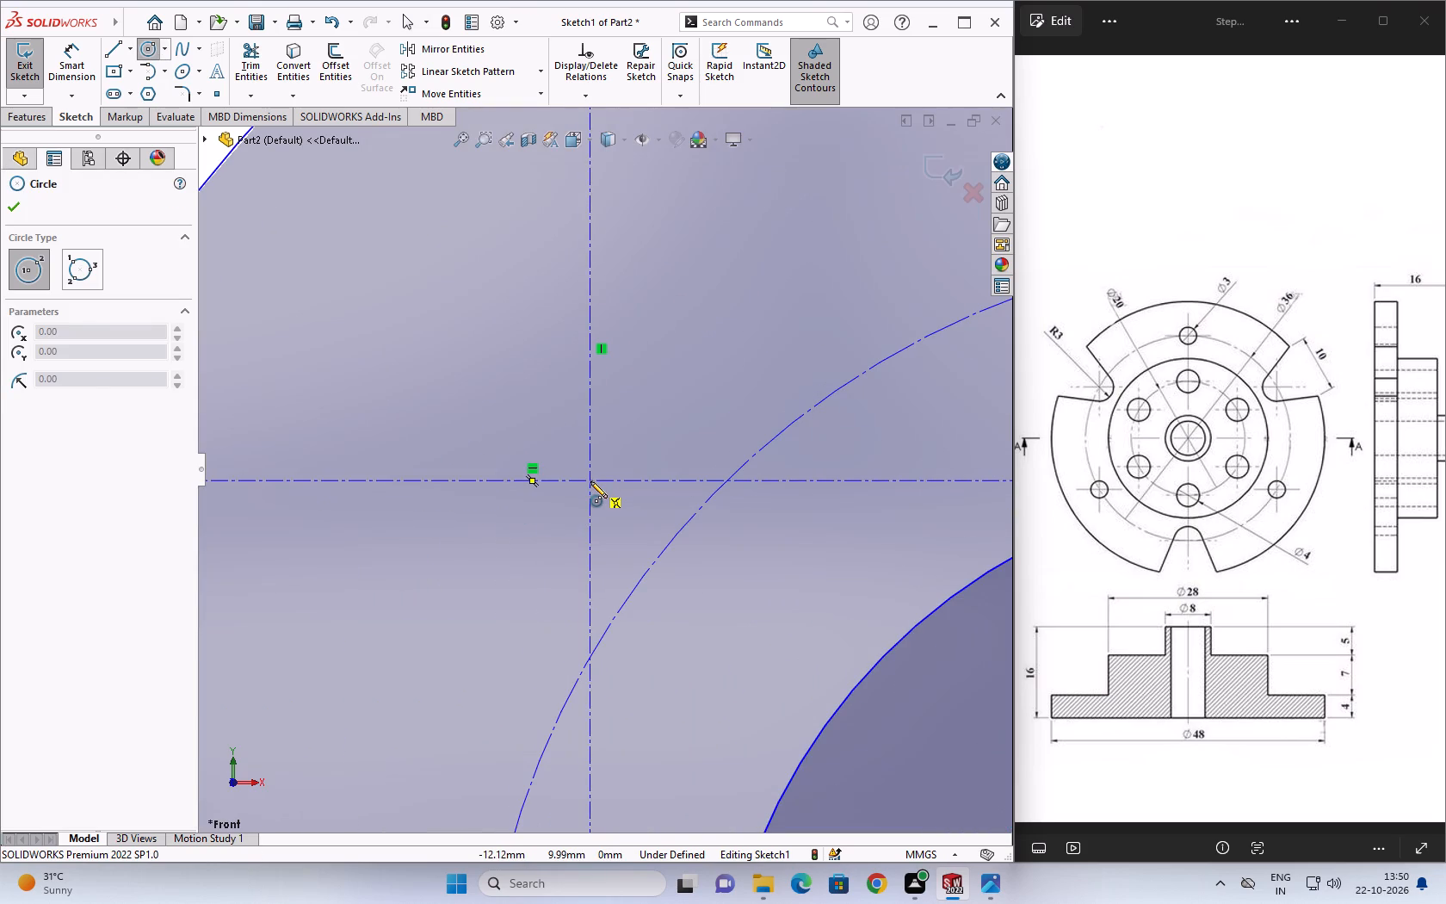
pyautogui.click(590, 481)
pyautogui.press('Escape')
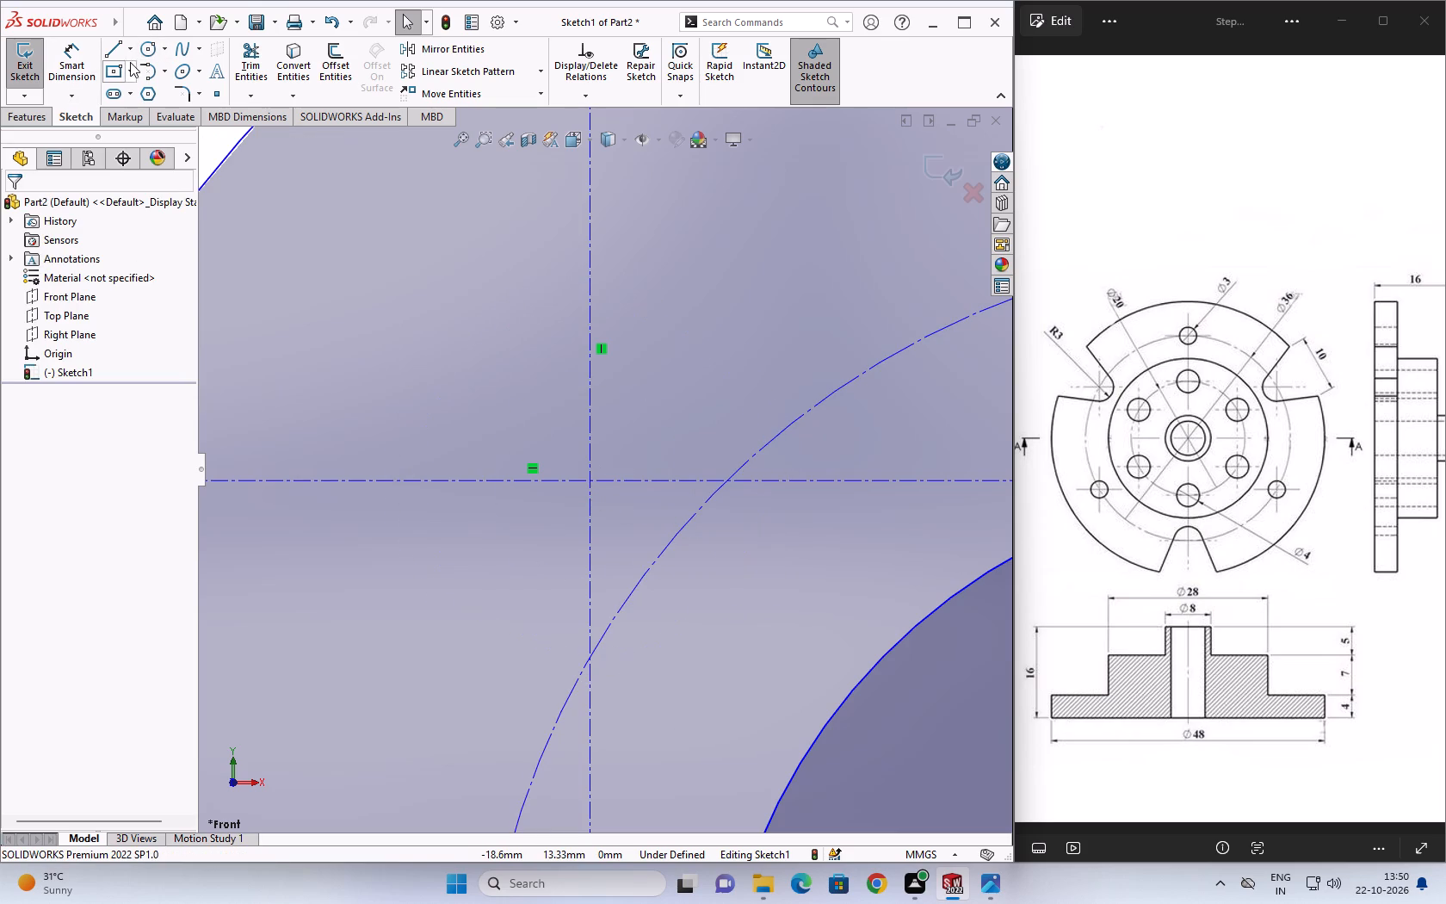
# Trim the horizontal and vertical centerline segments lying between their crossing point and the construction circle.
pyautogui.click(258, 49)
pyautogui.click(633, 481)
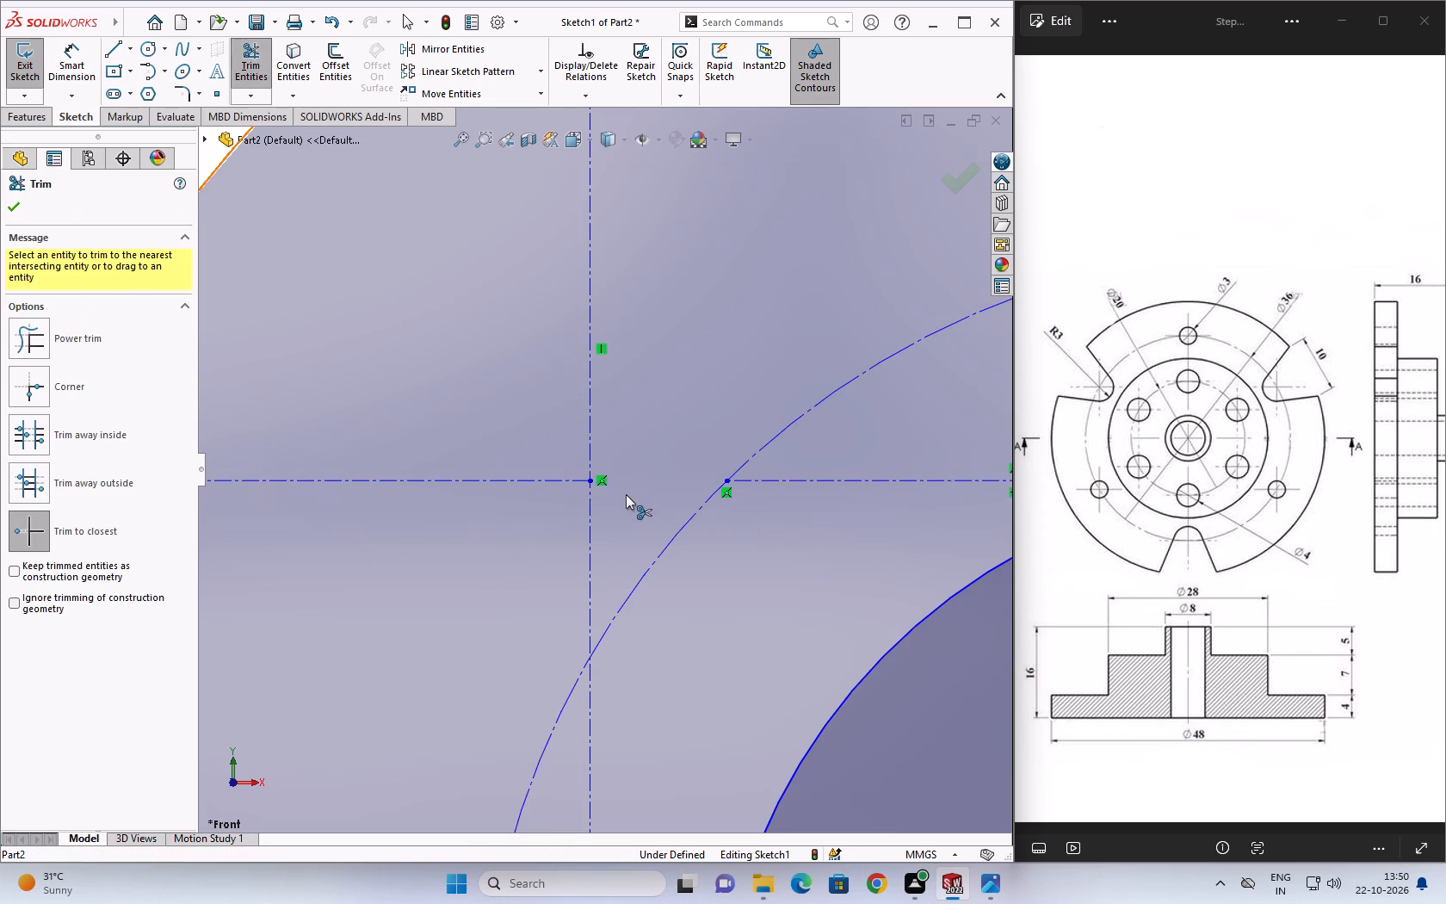
pyautogui.click(593, 524)
pyautogui.press('Escape')
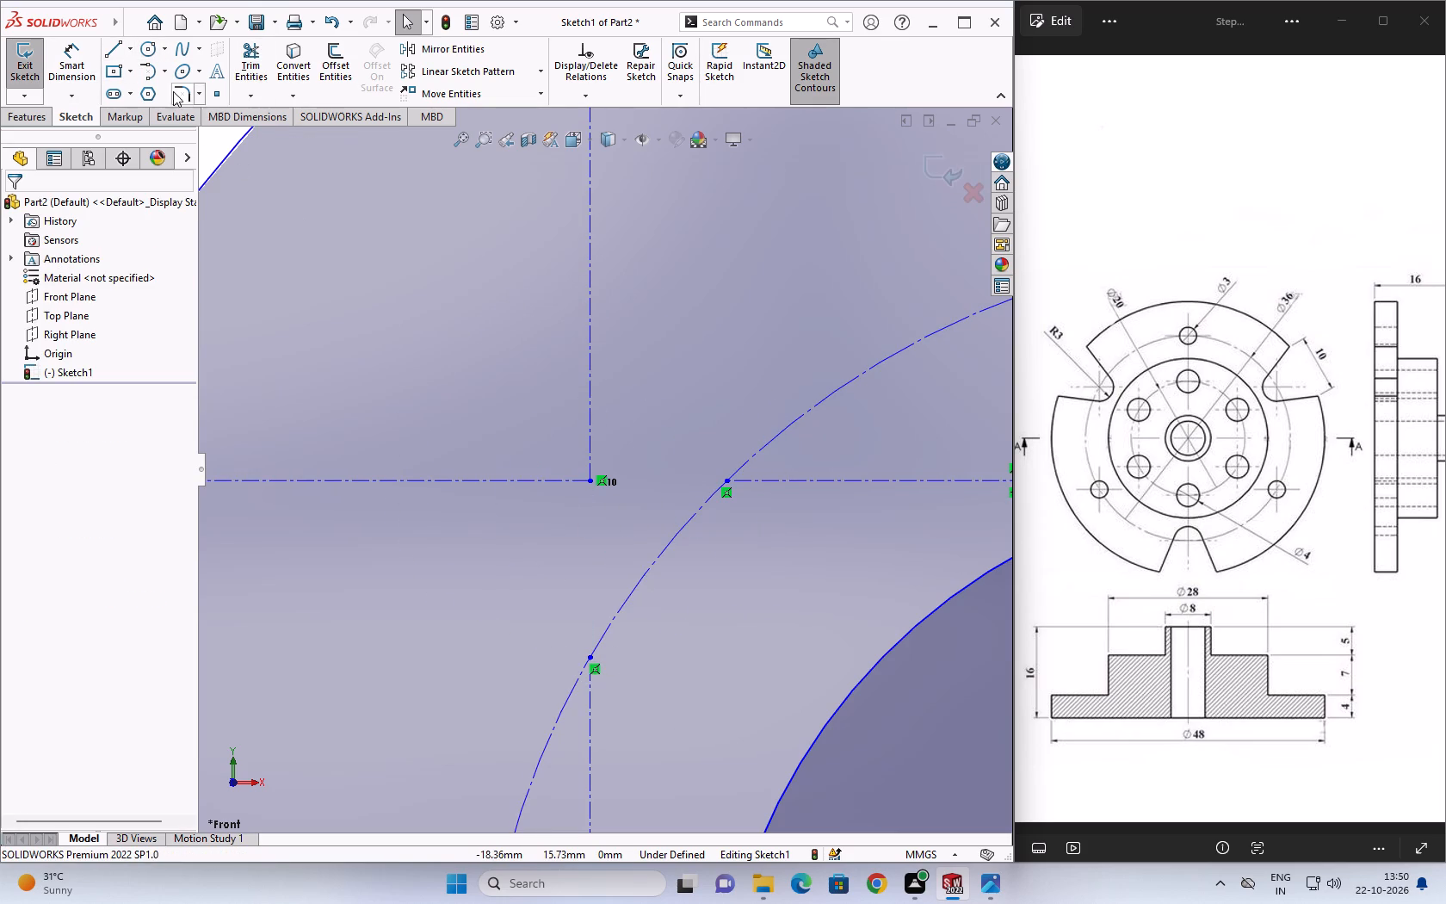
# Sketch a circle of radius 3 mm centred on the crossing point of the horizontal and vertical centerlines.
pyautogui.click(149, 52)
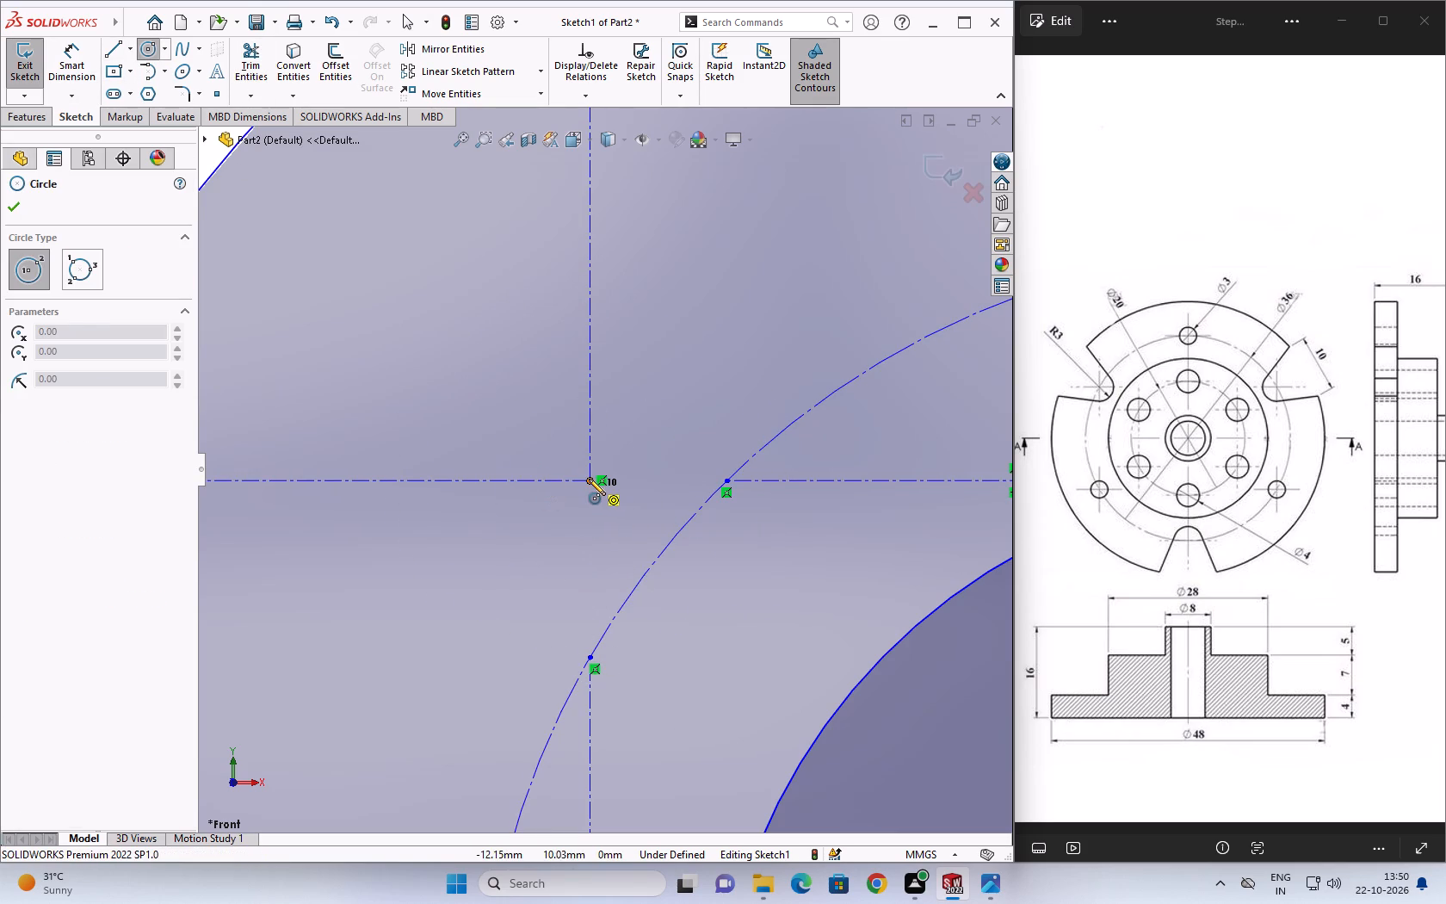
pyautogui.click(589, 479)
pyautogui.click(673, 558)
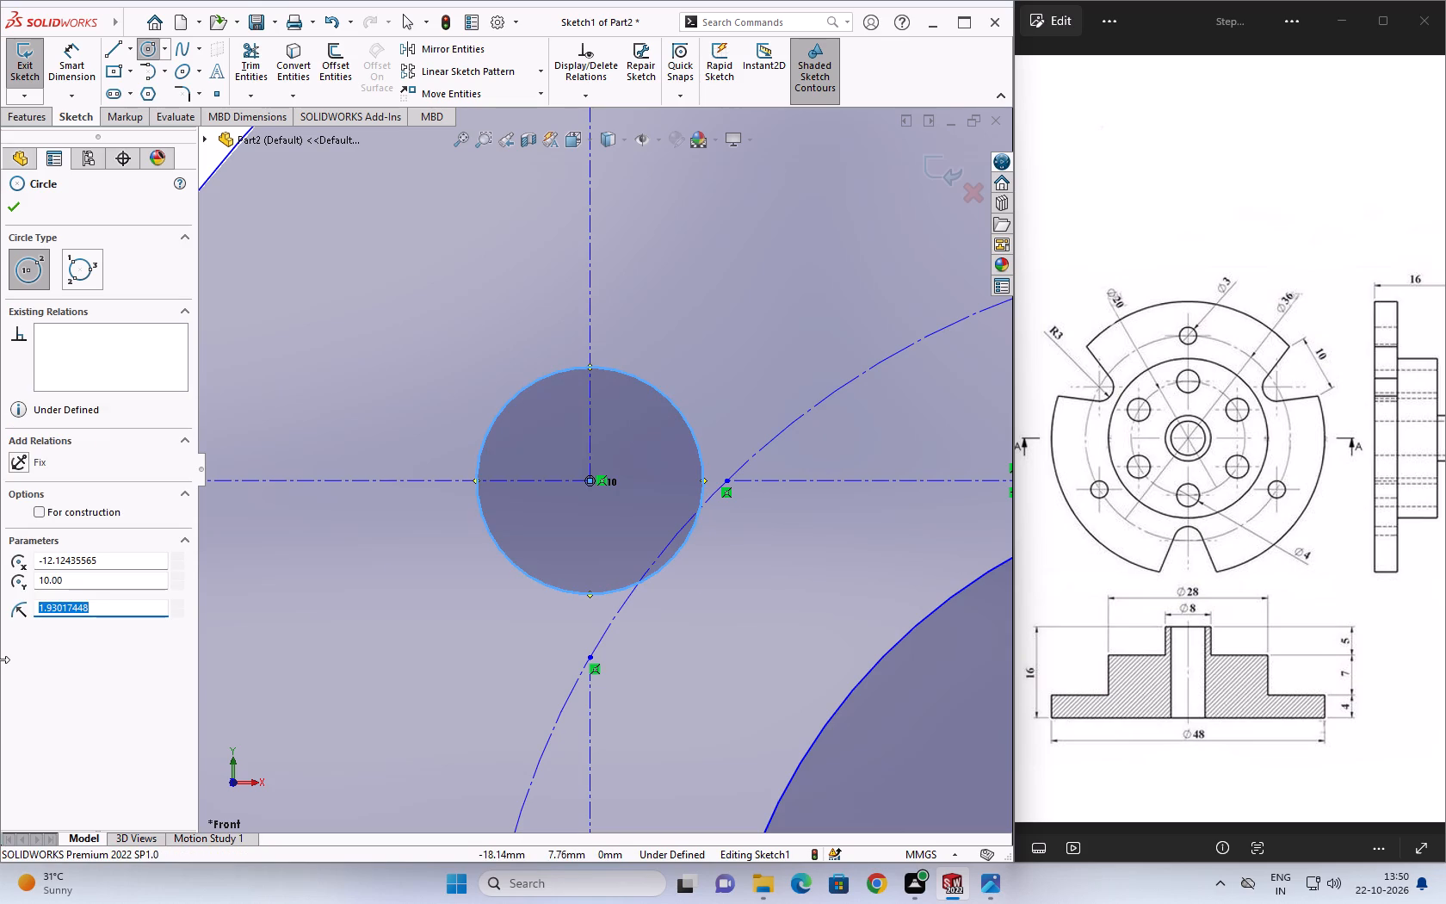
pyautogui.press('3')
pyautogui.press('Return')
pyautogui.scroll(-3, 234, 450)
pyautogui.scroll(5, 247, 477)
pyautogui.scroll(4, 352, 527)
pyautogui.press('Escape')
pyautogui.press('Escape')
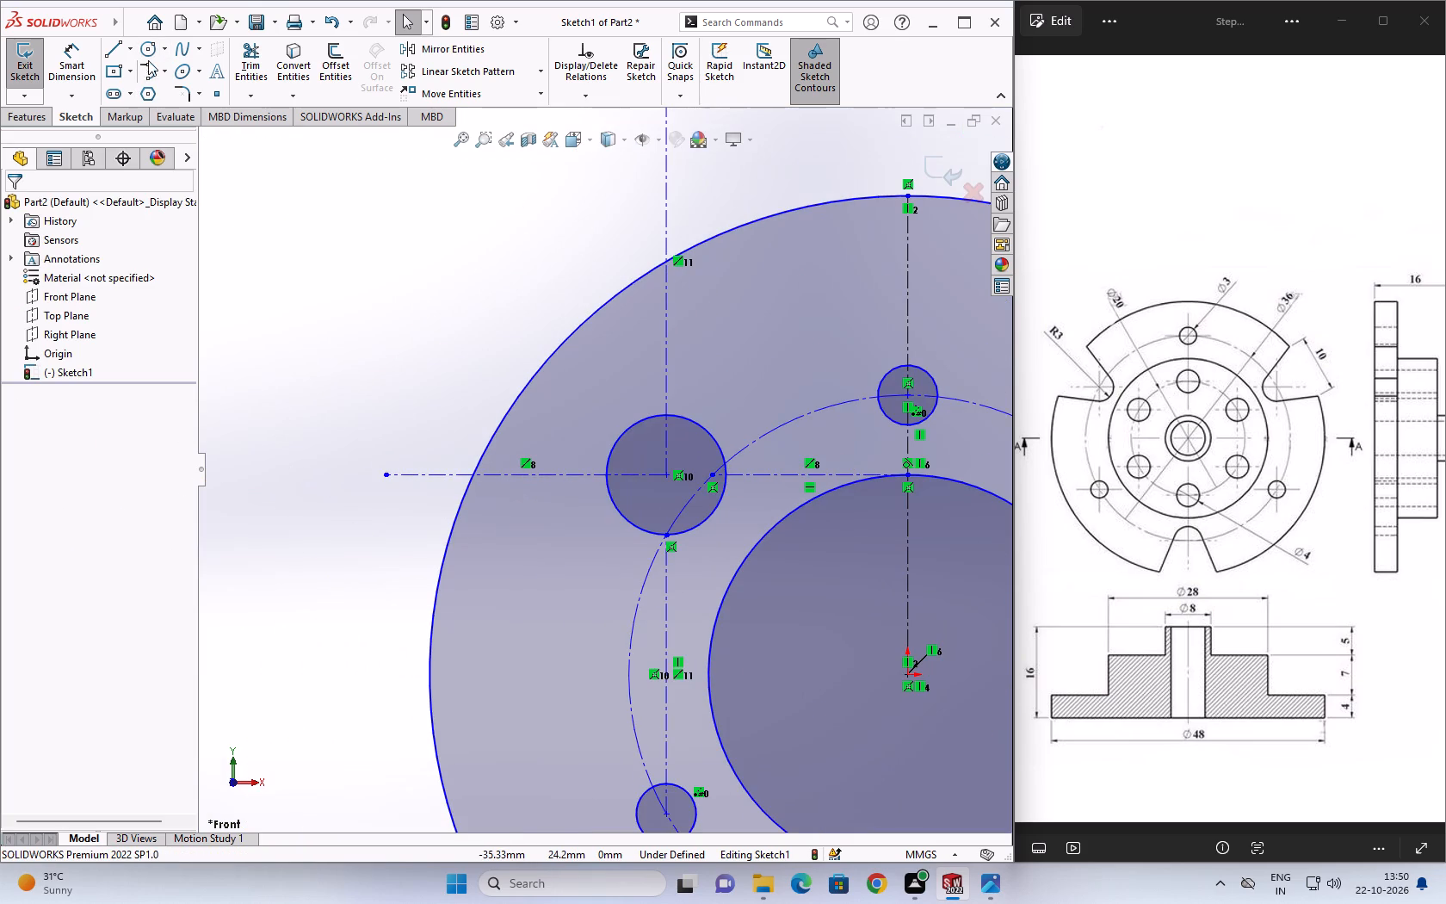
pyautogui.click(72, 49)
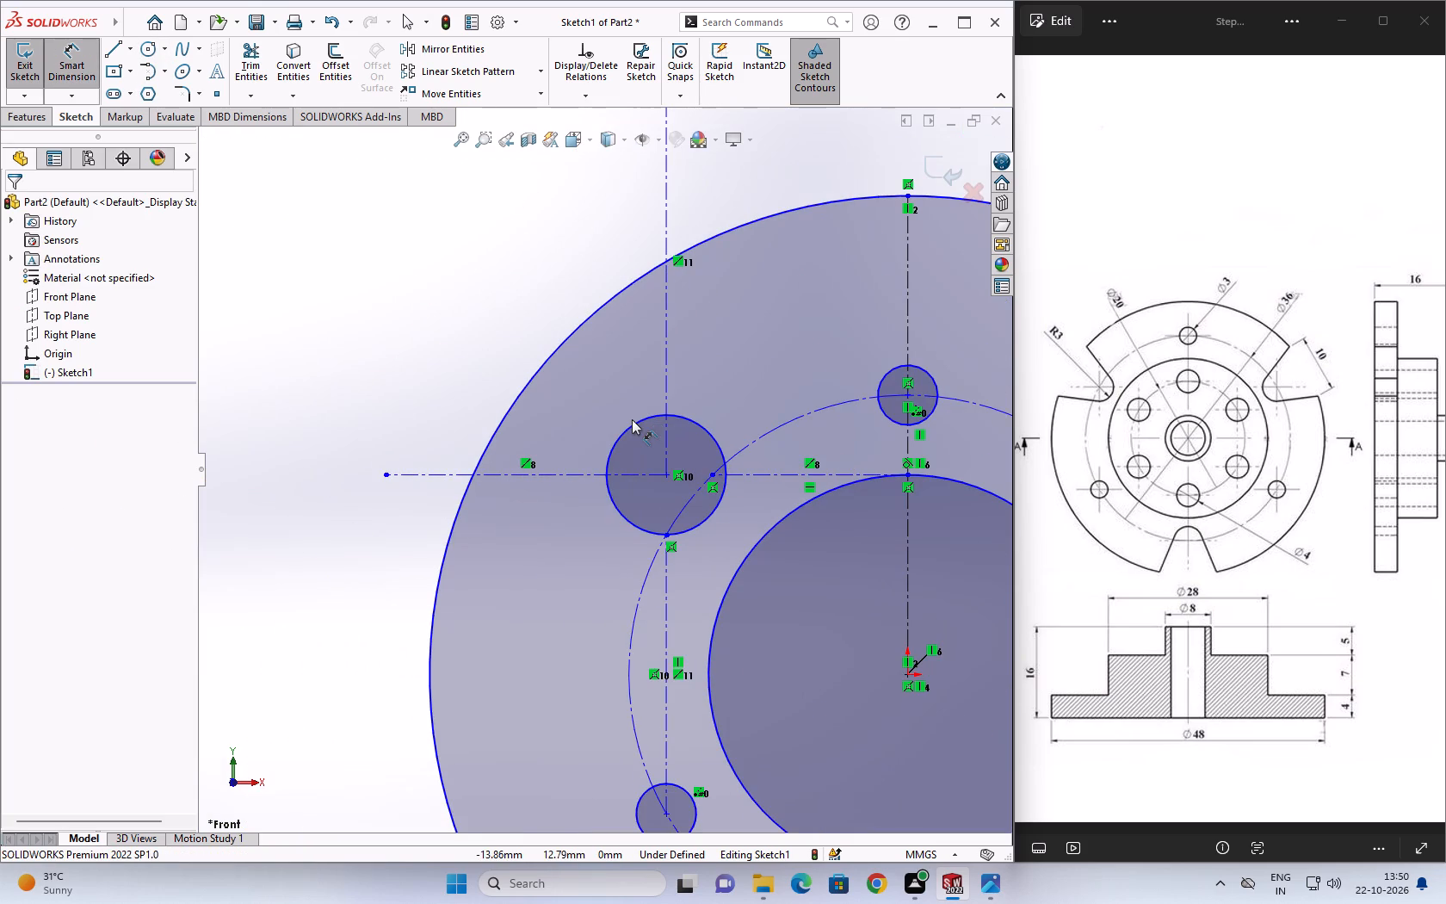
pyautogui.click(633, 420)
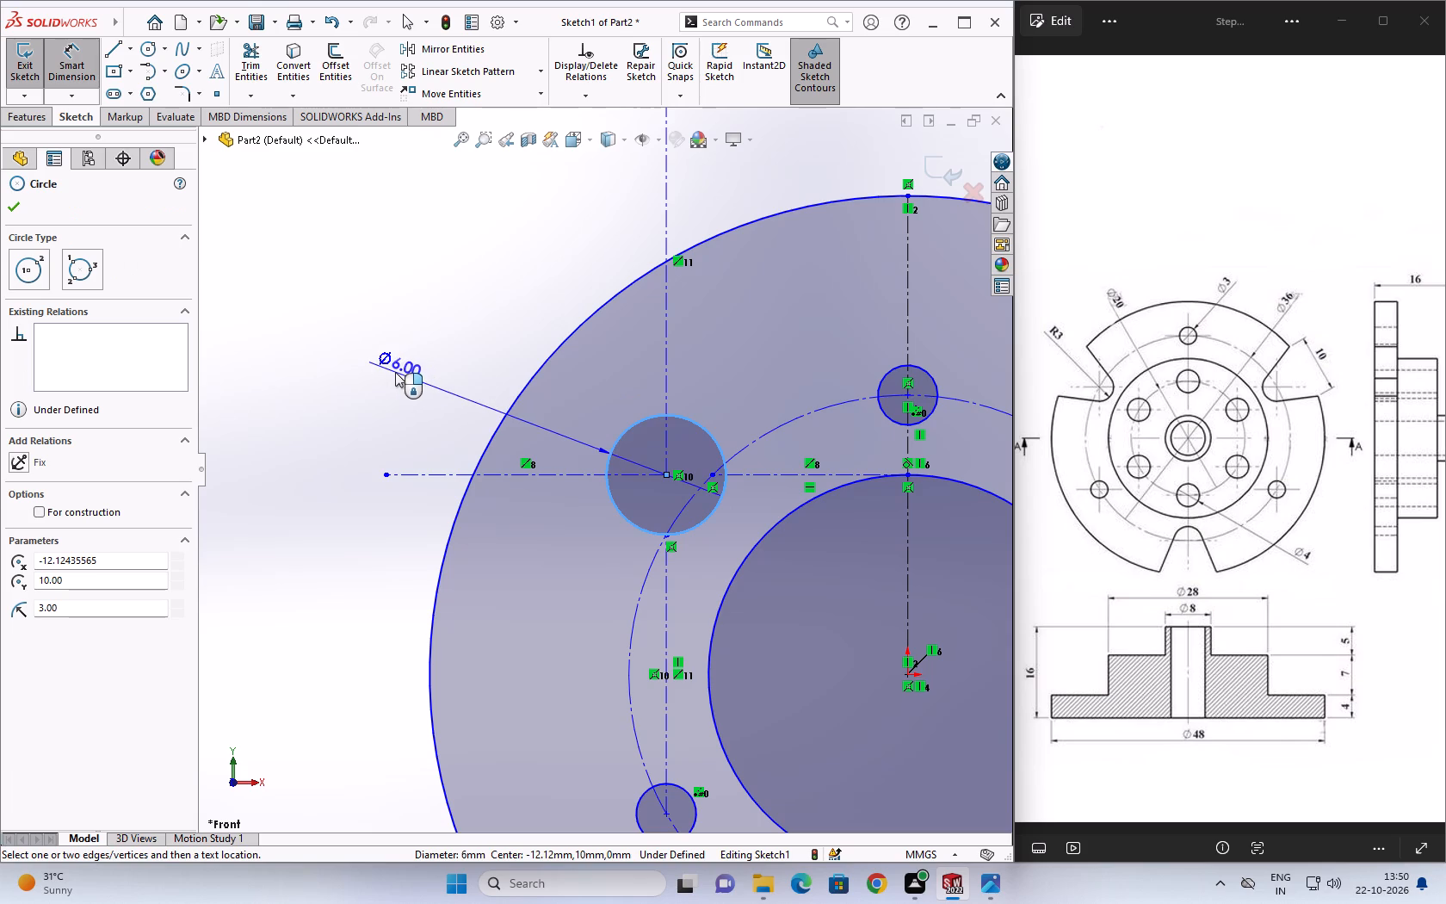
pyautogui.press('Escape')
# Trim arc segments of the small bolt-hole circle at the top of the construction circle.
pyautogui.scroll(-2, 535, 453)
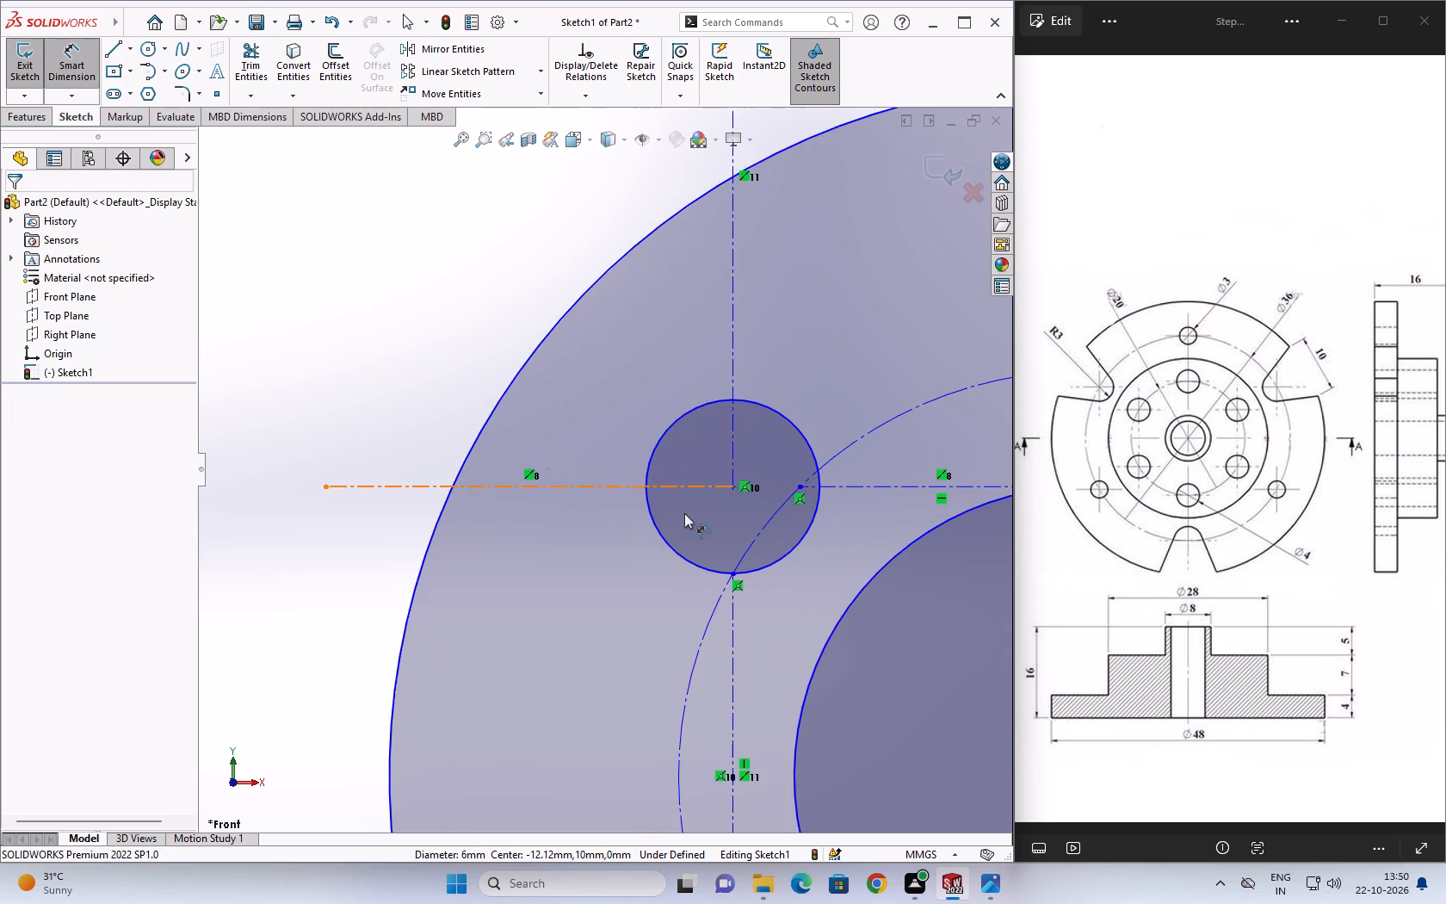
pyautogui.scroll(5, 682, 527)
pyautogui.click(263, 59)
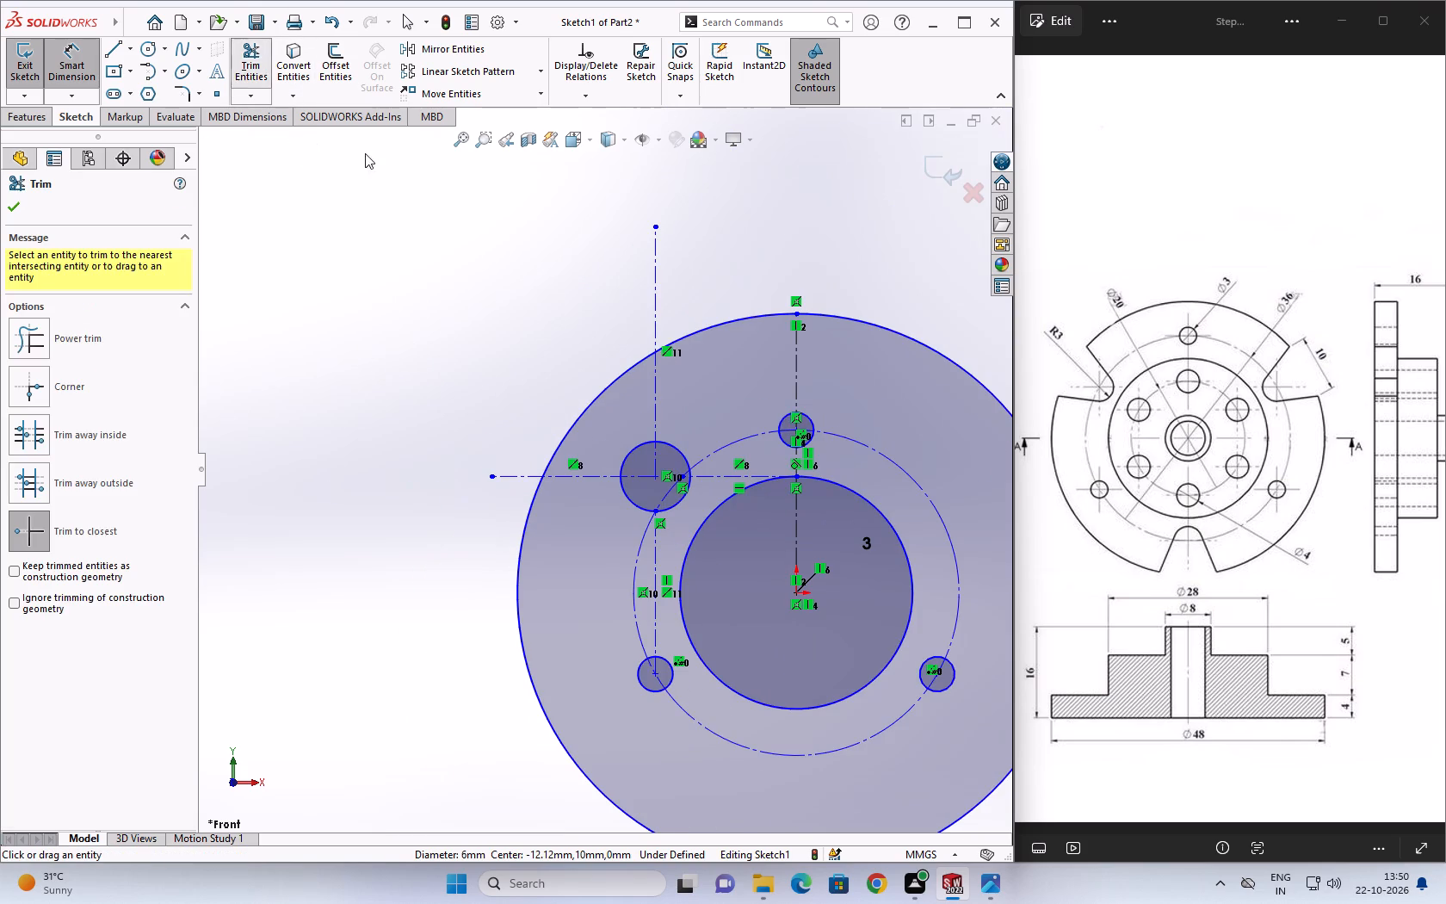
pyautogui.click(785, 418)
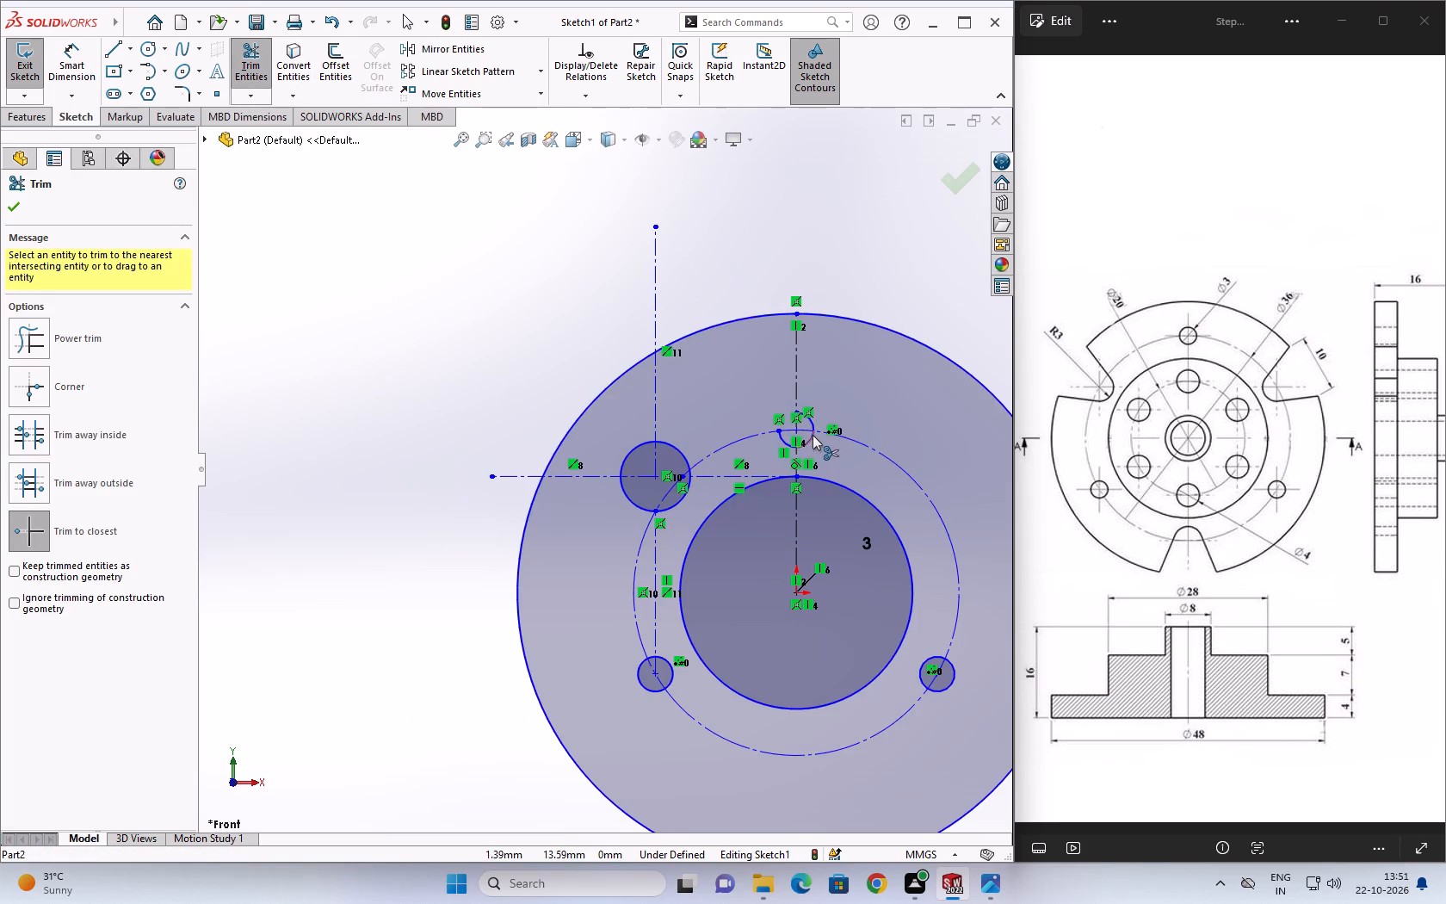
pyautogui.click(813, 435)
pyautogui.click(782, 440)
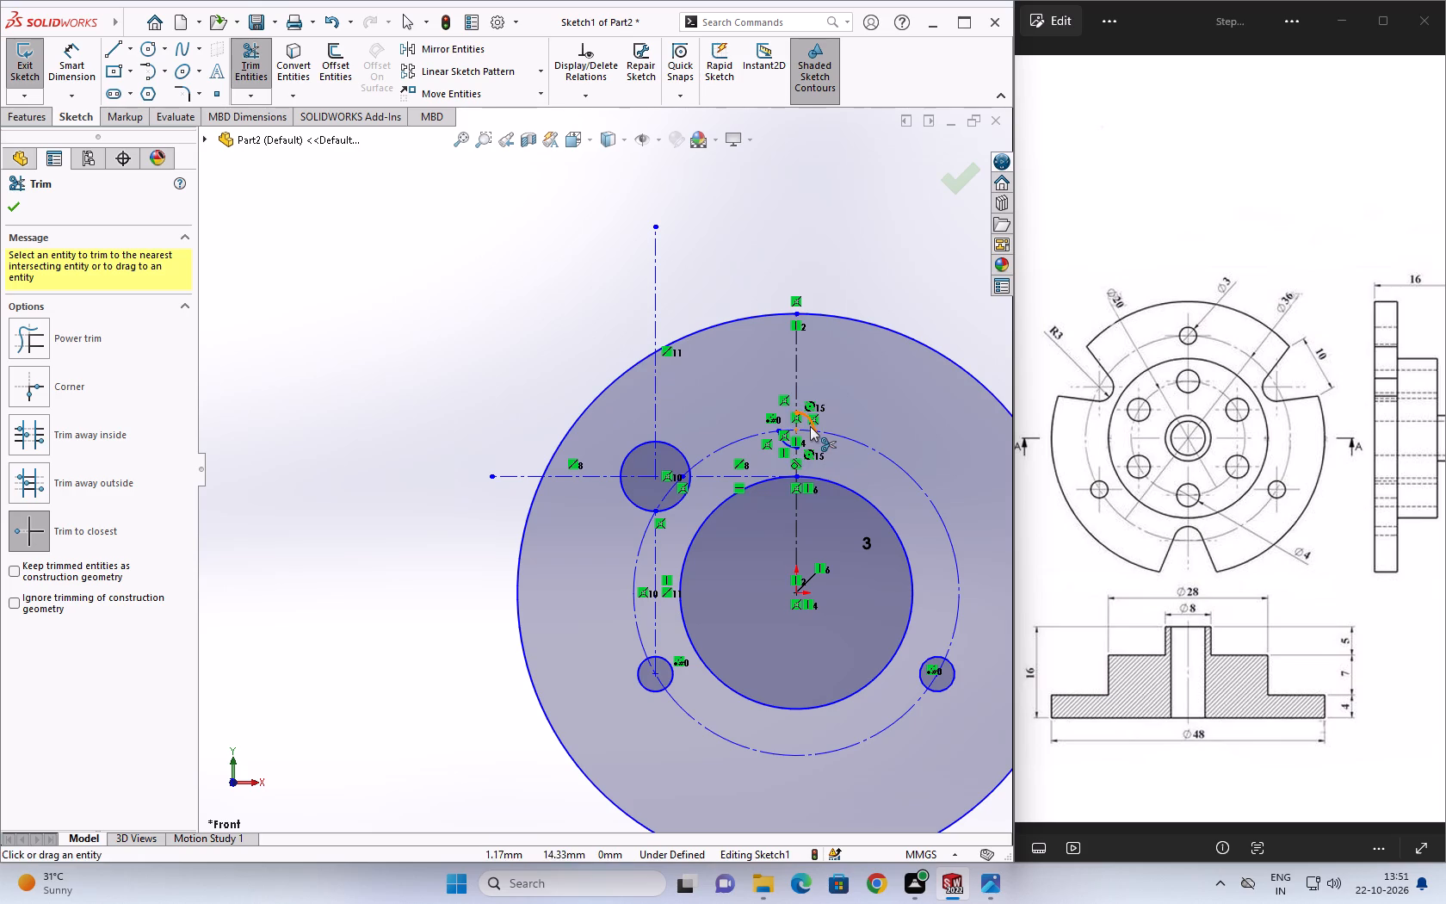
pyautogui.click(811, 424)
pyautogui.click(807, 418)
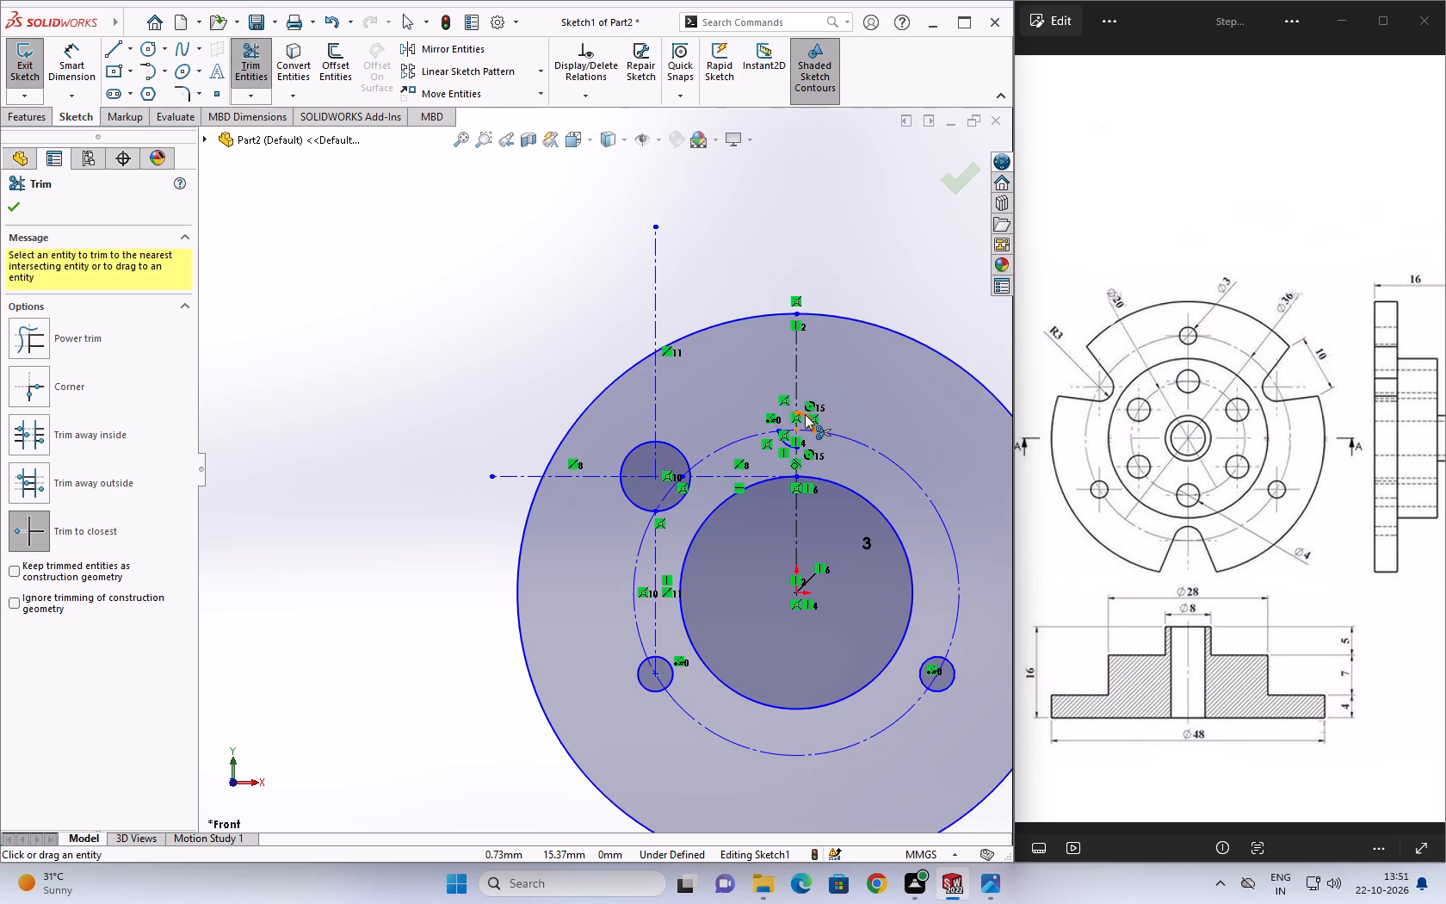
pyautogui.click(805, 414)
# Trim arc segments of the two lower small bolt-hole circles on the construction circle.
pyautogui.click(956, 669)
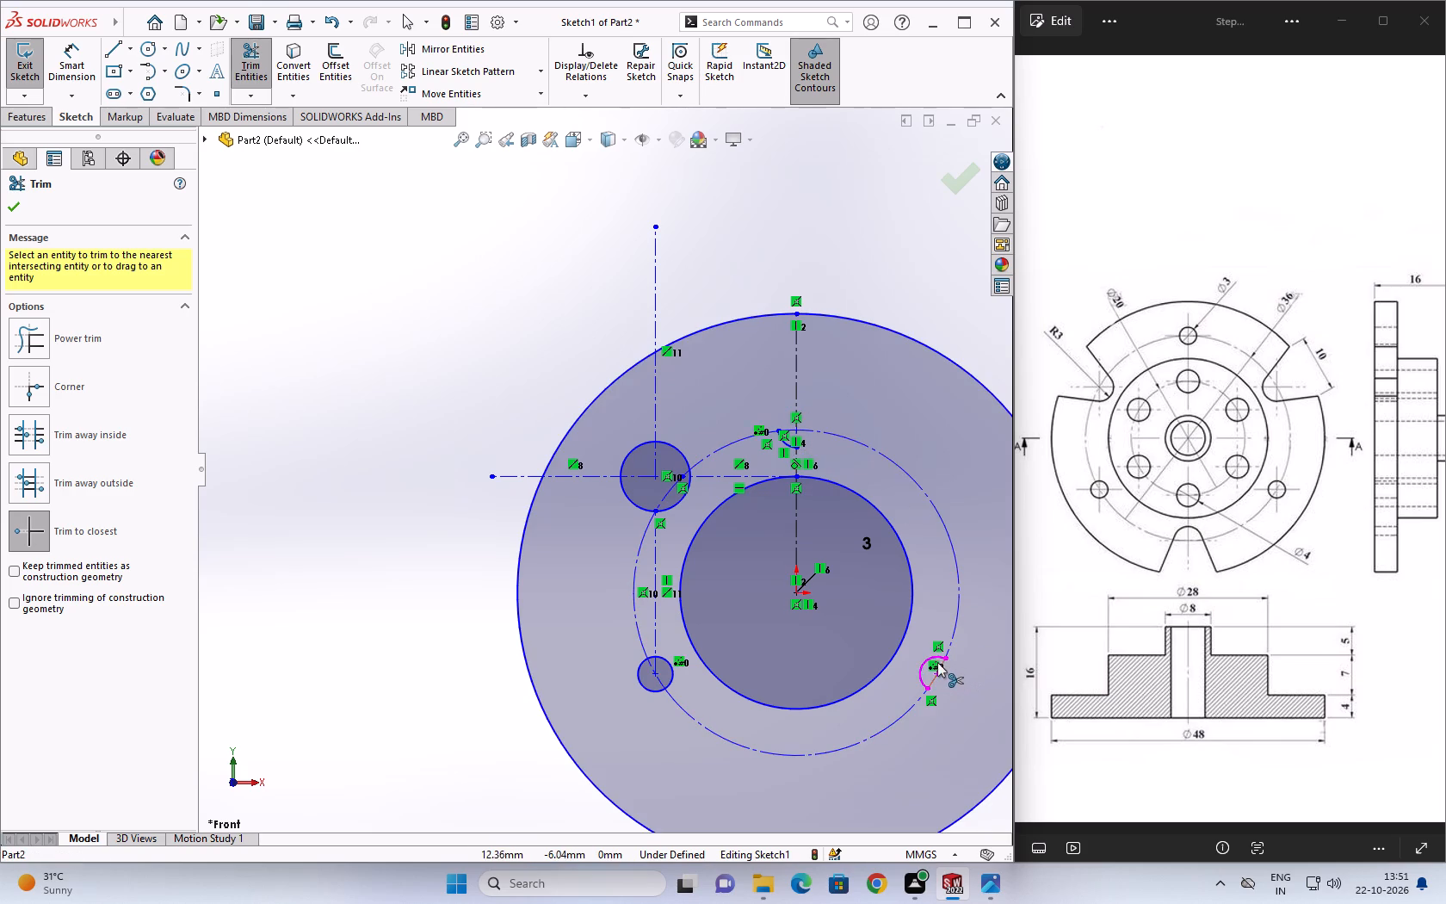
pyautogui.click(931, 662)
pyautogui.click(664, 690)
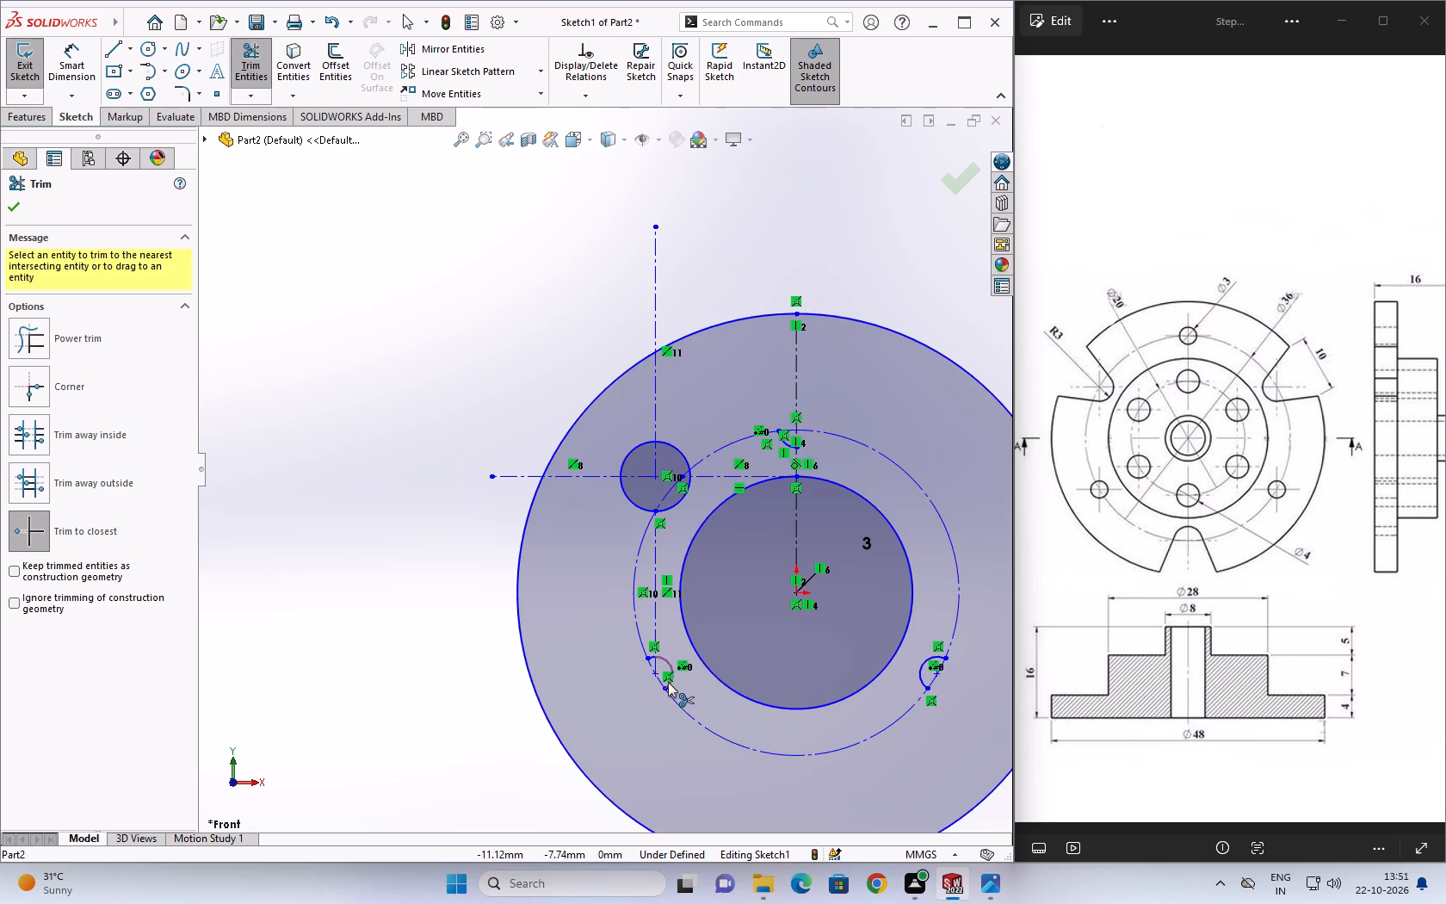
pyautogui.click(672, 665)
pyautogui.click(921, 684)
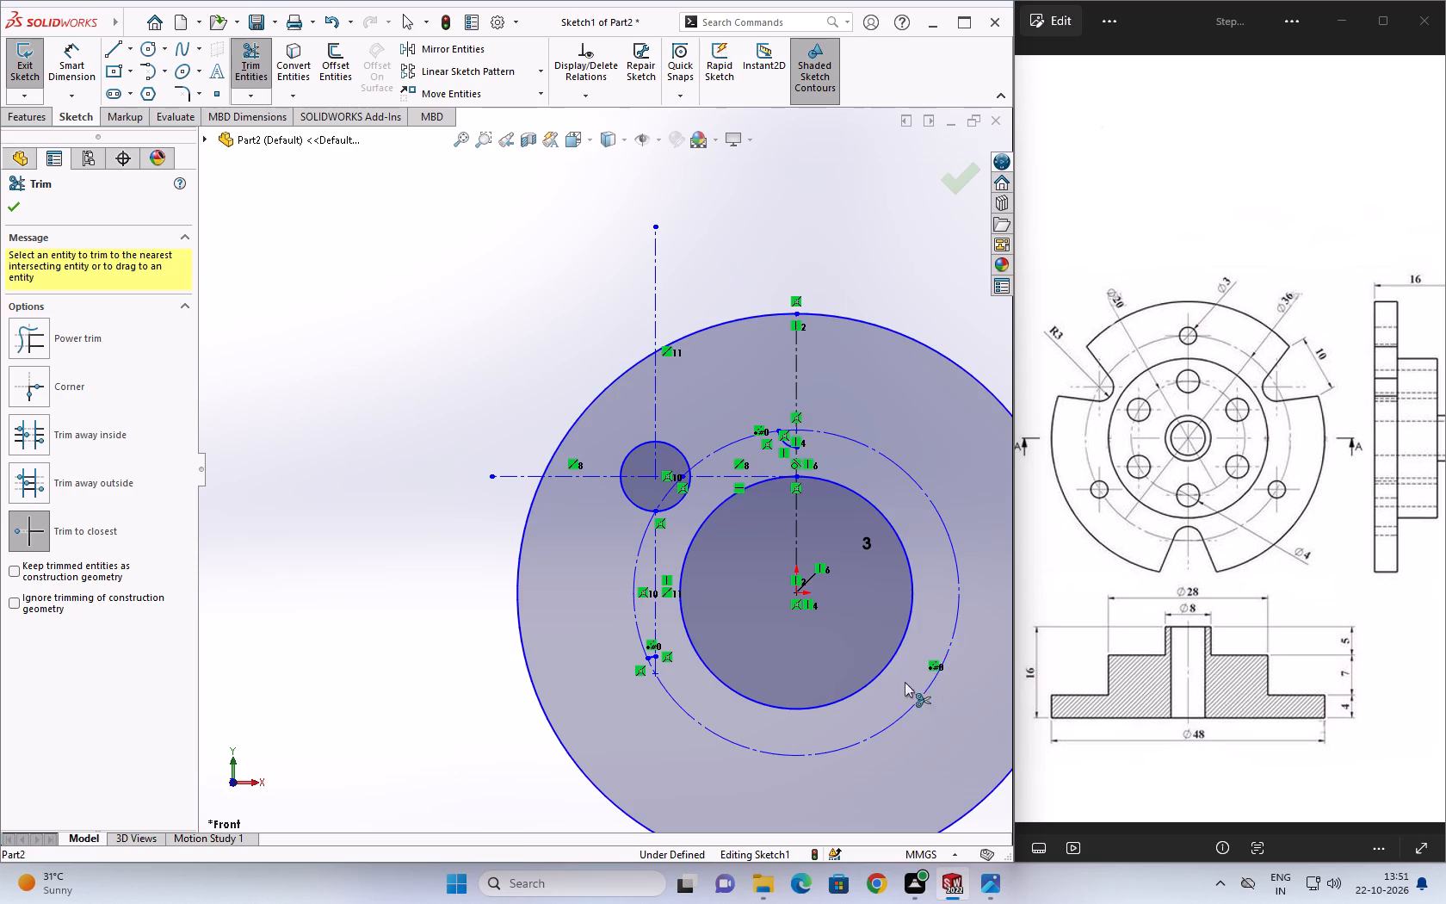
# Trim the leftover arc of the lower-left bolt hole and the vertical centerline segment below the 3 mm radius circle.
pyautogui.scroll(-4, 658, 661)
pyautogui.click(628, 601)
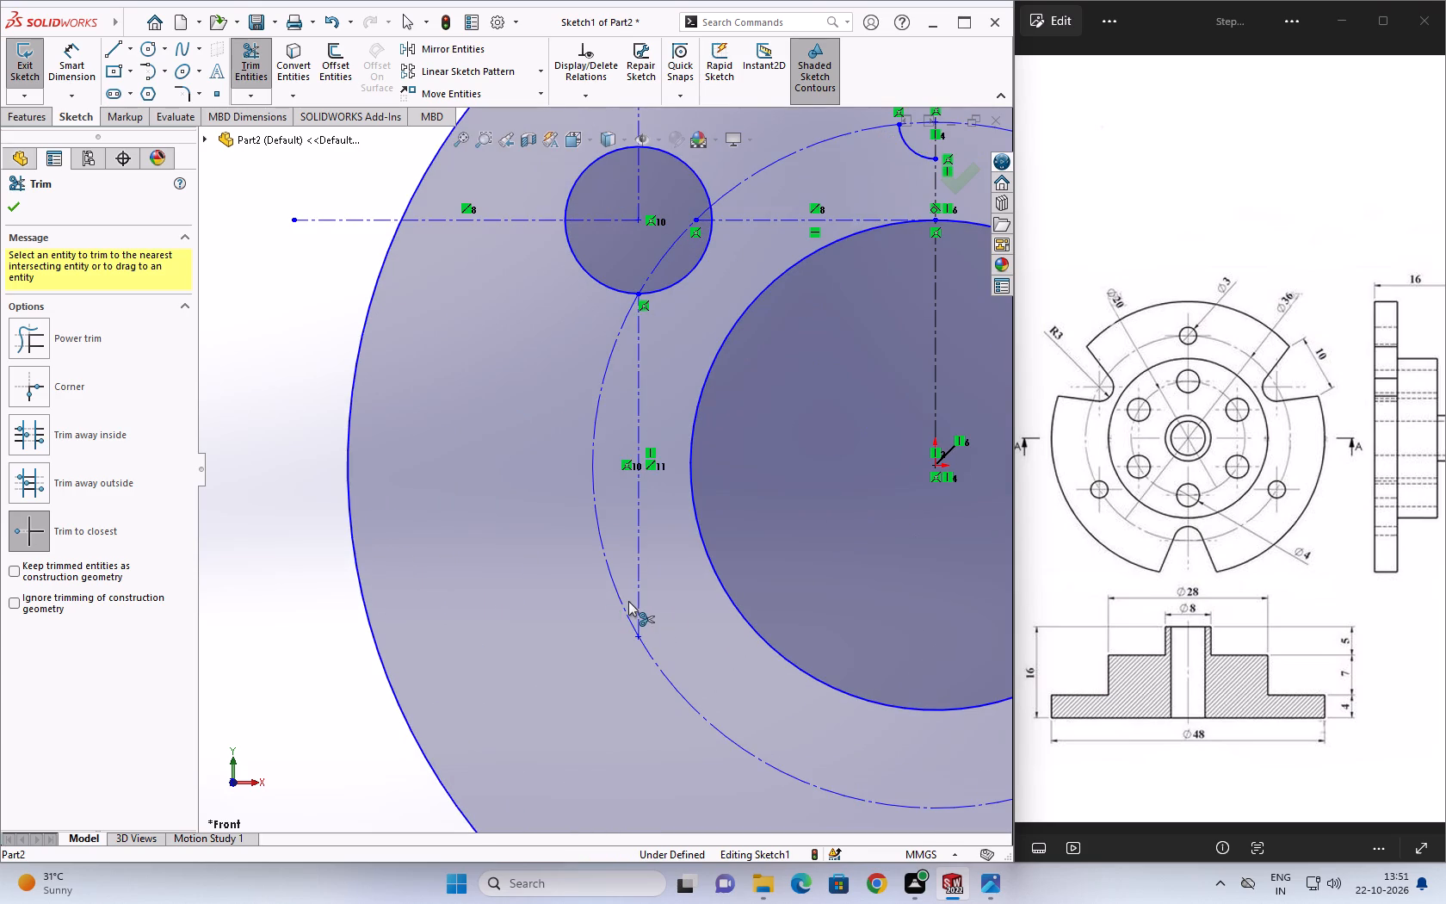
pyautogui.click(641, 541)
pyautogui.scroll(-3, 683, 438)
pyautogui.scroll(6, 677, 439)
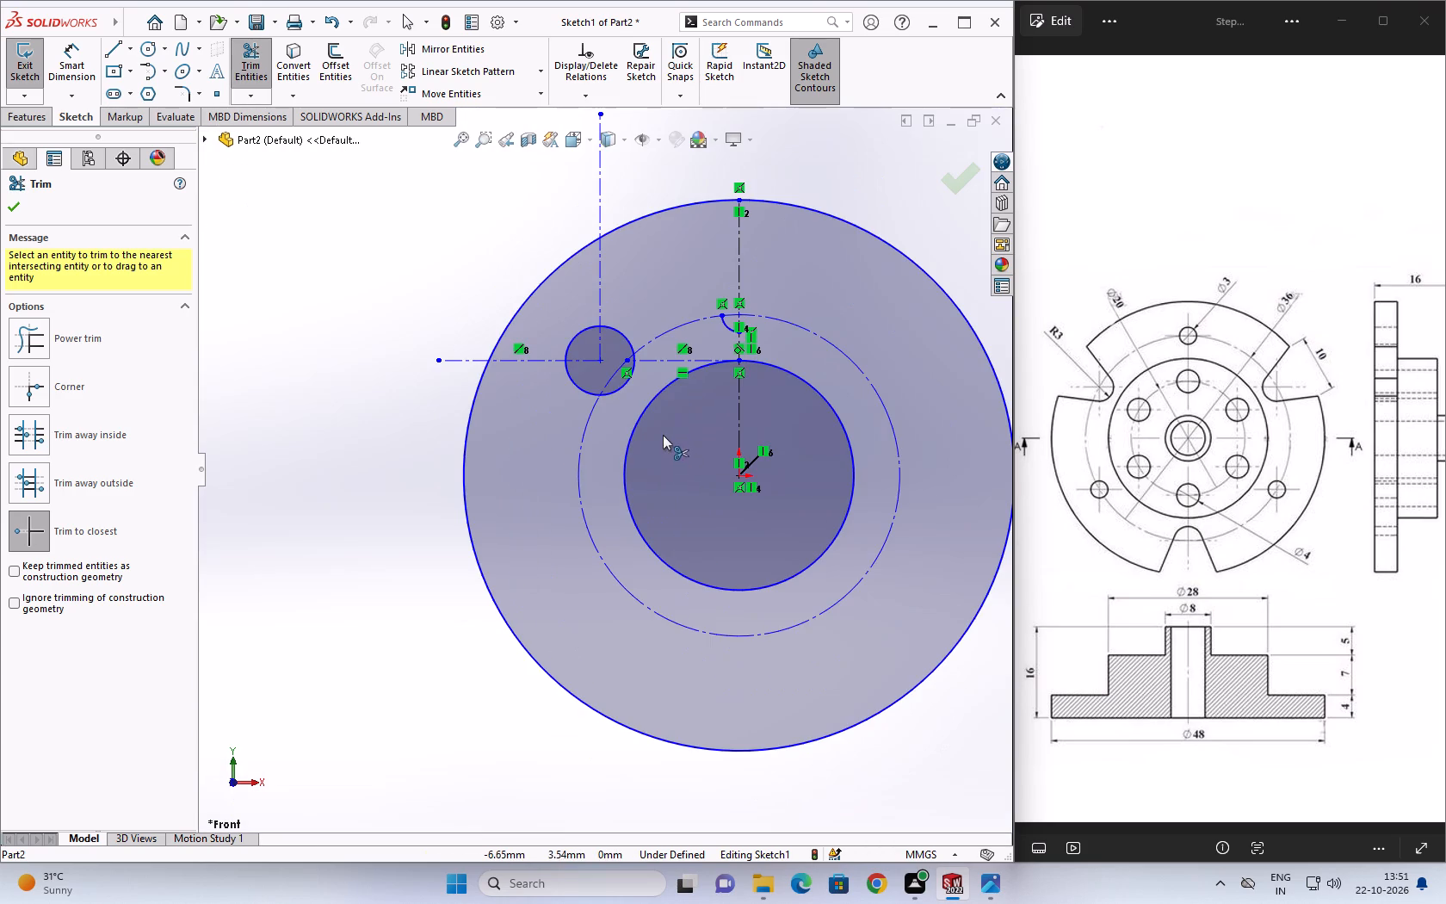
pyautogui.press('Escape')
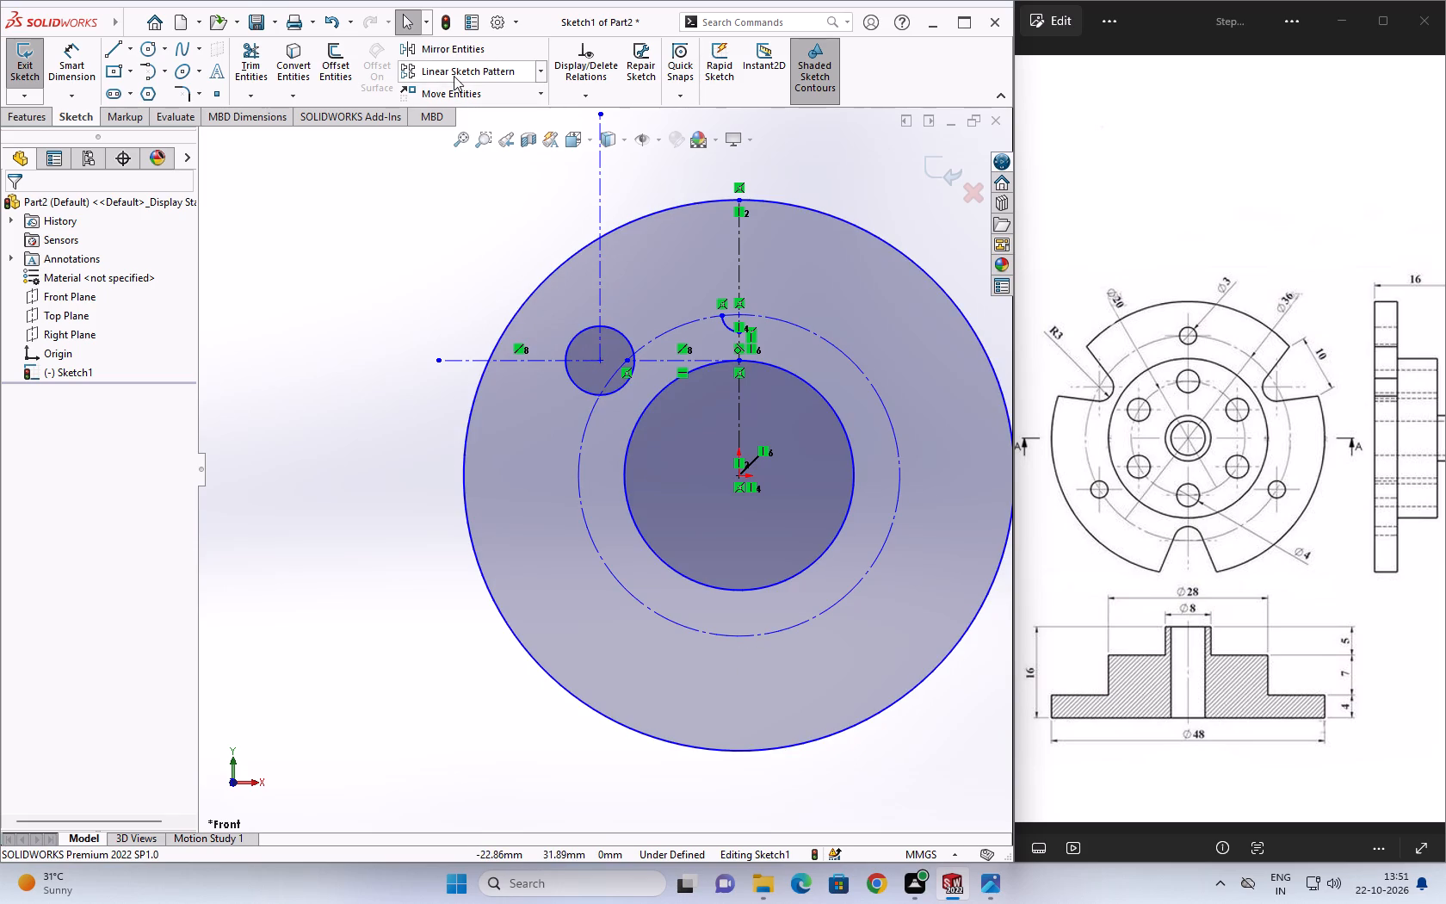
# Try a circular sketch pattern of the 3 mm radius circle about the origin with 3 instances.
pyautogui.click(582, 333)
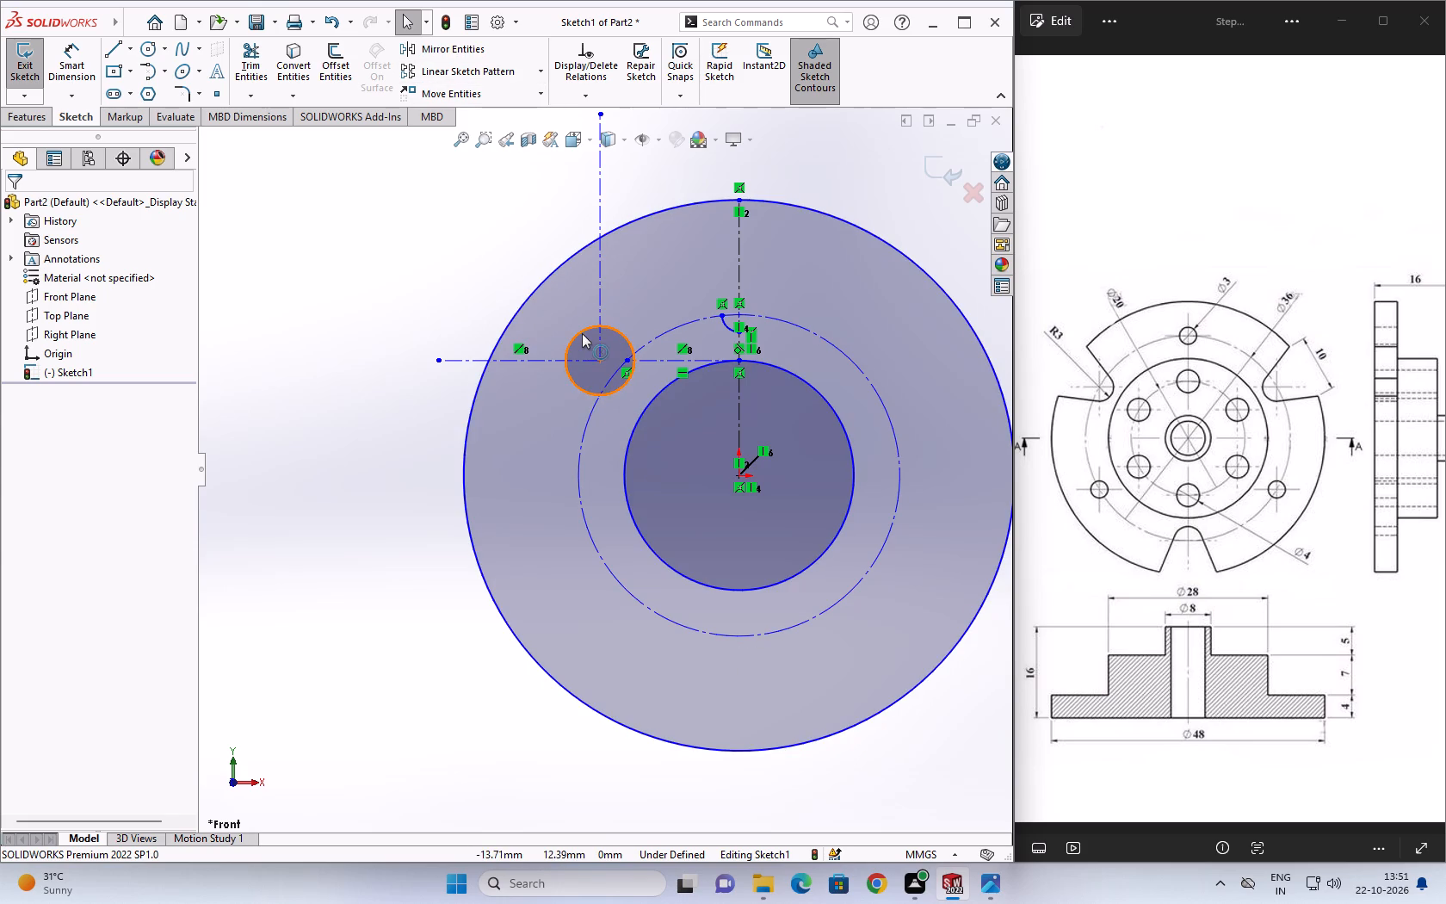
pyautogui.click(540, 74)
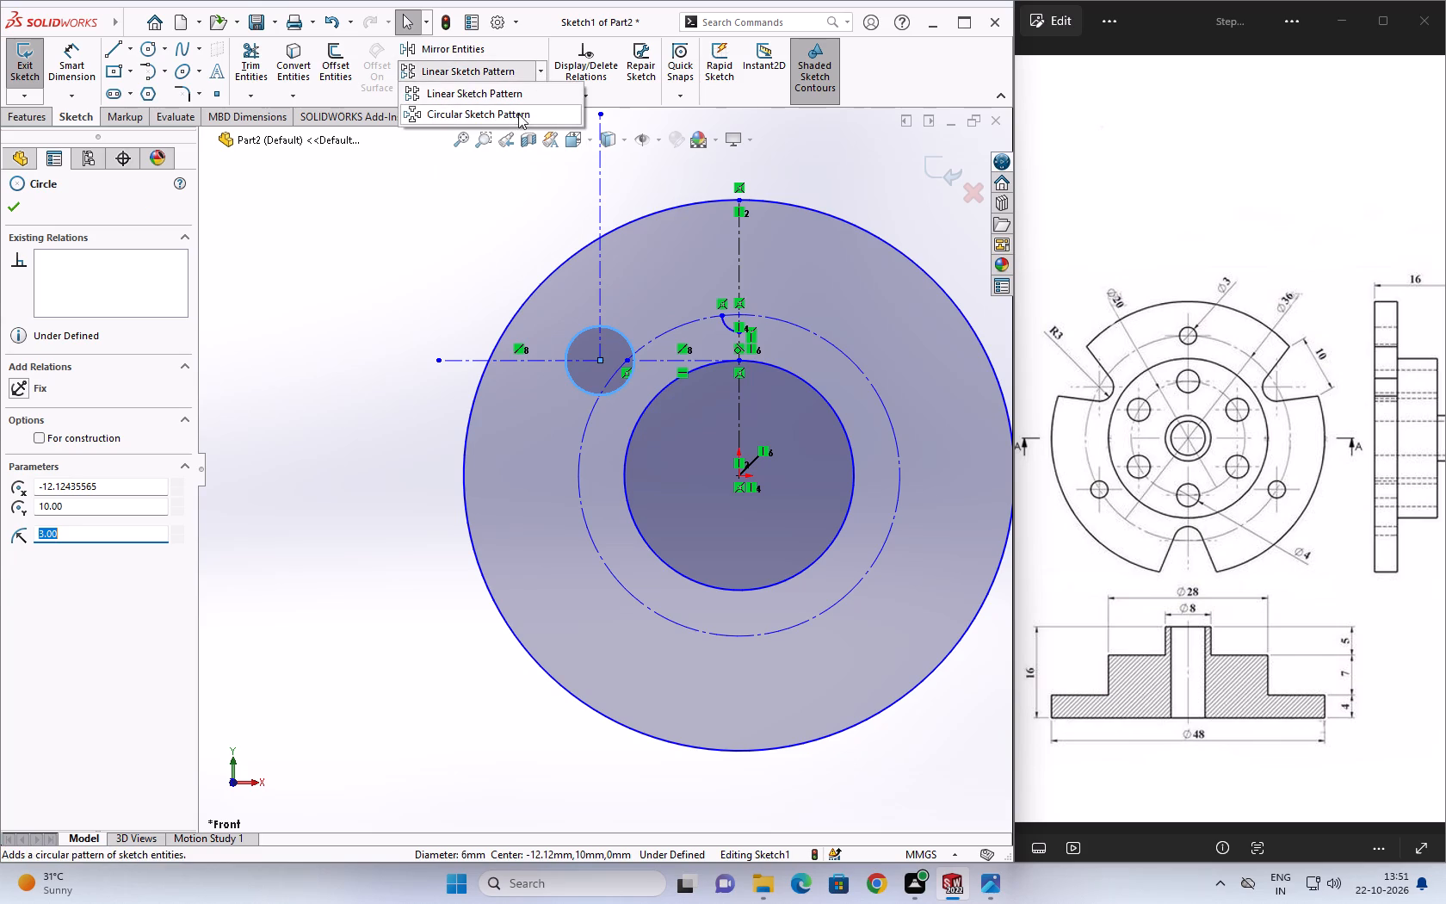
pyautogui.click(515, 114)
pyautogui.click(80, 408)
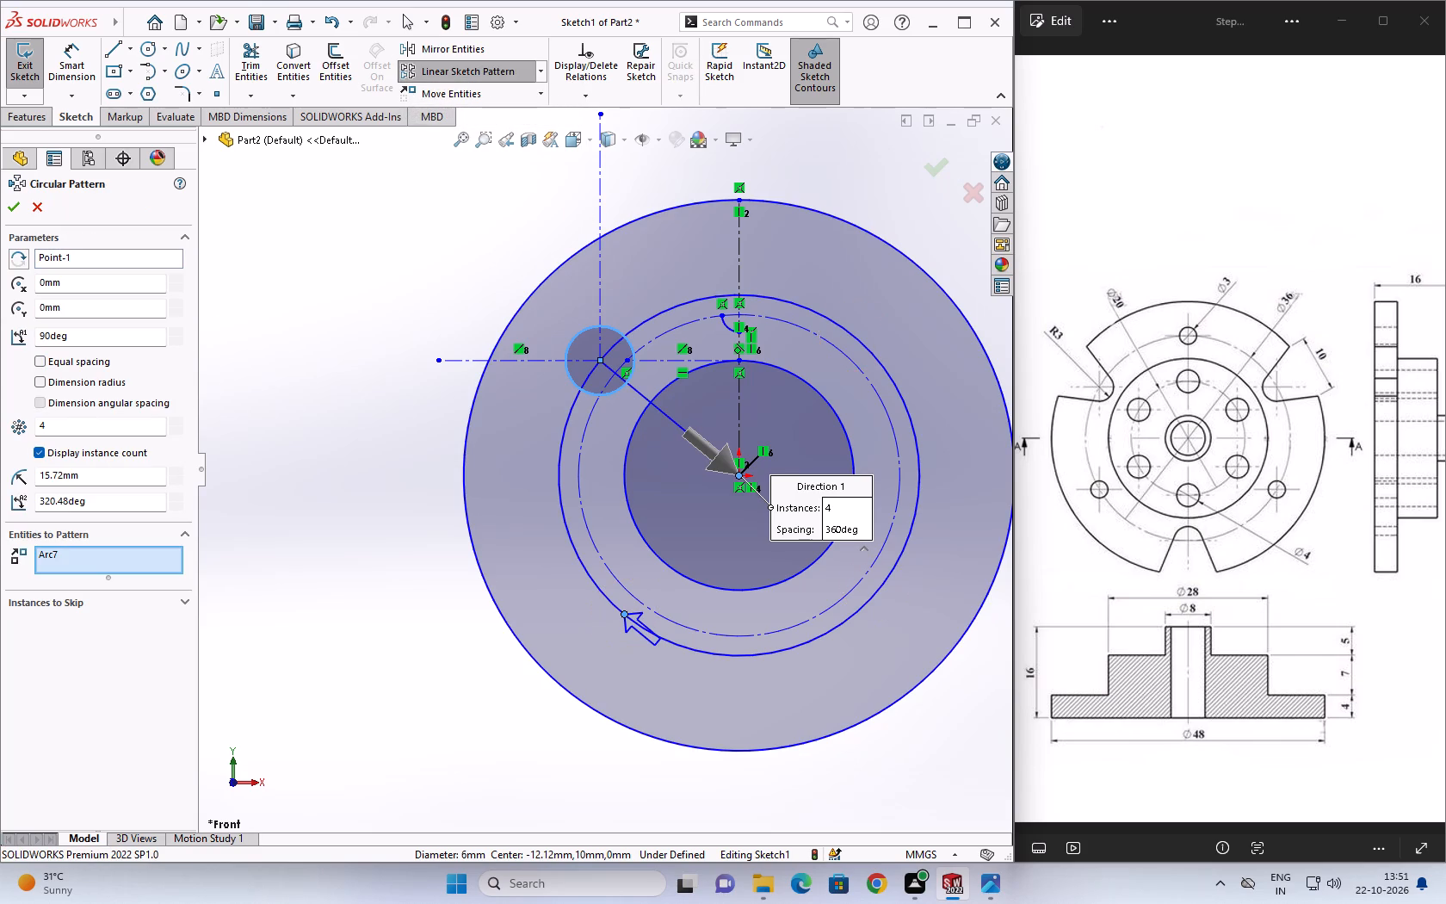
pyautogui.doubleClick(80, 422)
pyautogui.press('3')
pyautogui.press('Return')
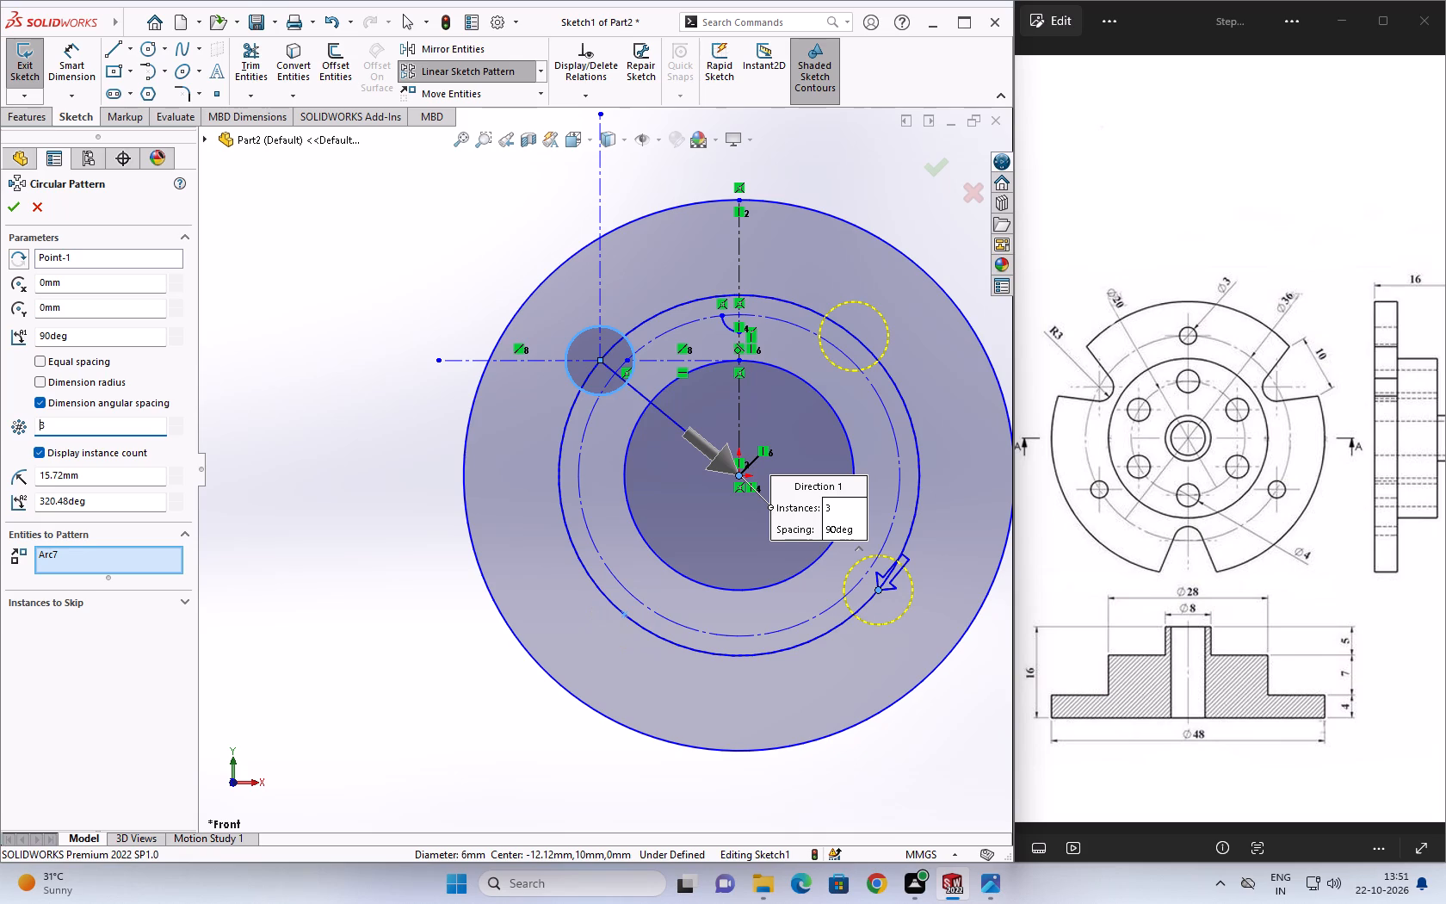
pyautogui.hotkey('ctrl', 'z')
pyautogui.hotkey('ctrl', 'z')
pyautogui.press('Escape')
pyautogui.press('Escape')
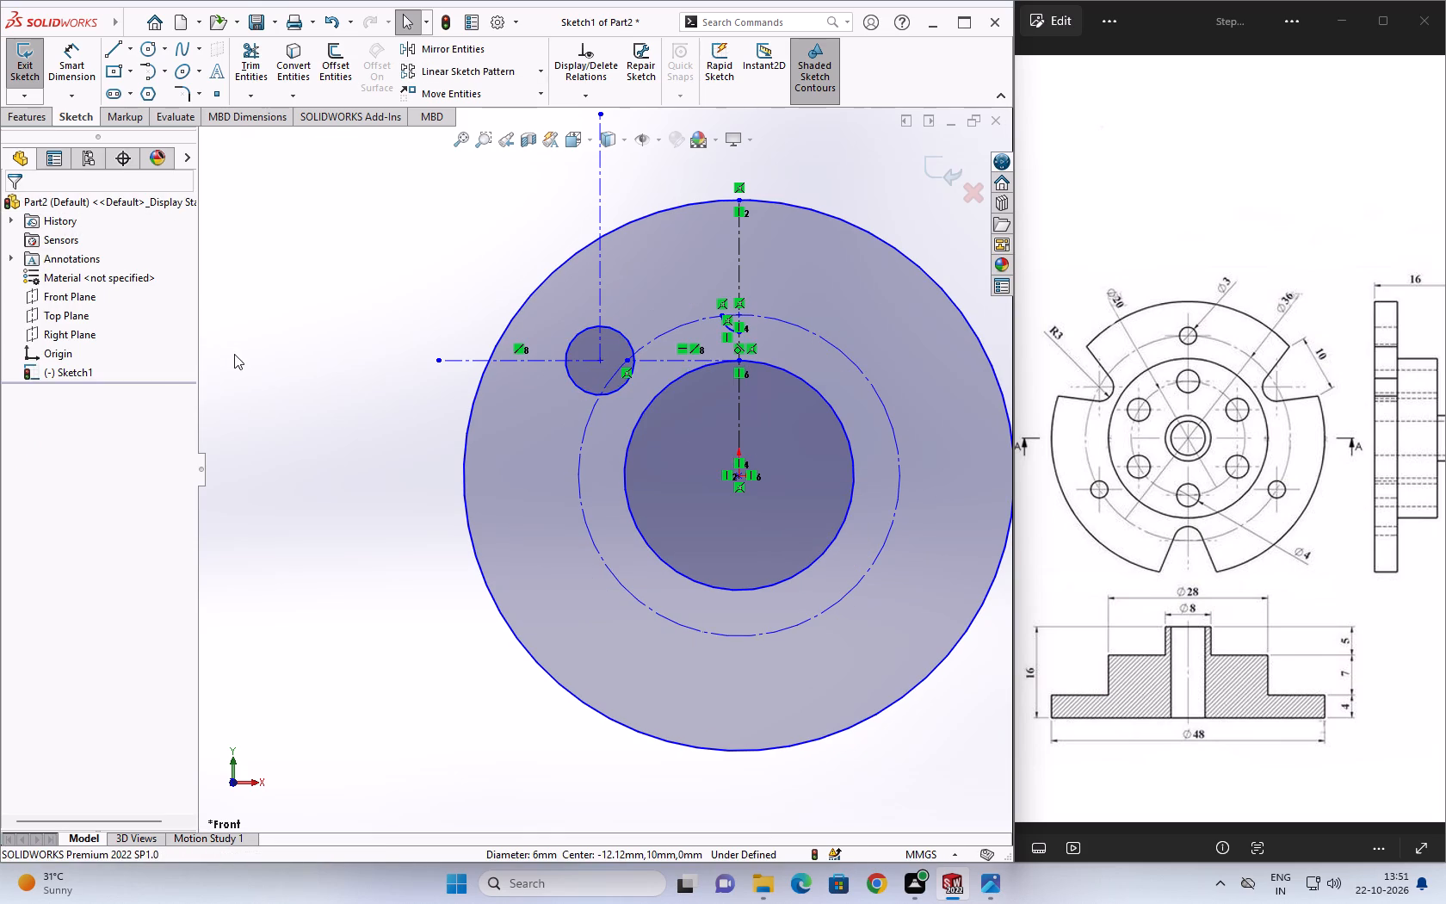
# Undo the sketch edits back to only the two concentric solid circles and the vertical centerline above the origin.
pyautogui.hotkey('ctrl', 'z')
pyautogui.hotkey('ctrl', 'z')
pyautogui.hotkey('ctrl', 'z')
pyautogui.hotkey('ctrl', 'z')
pyautogui.hotkey('ctrl', 'z')
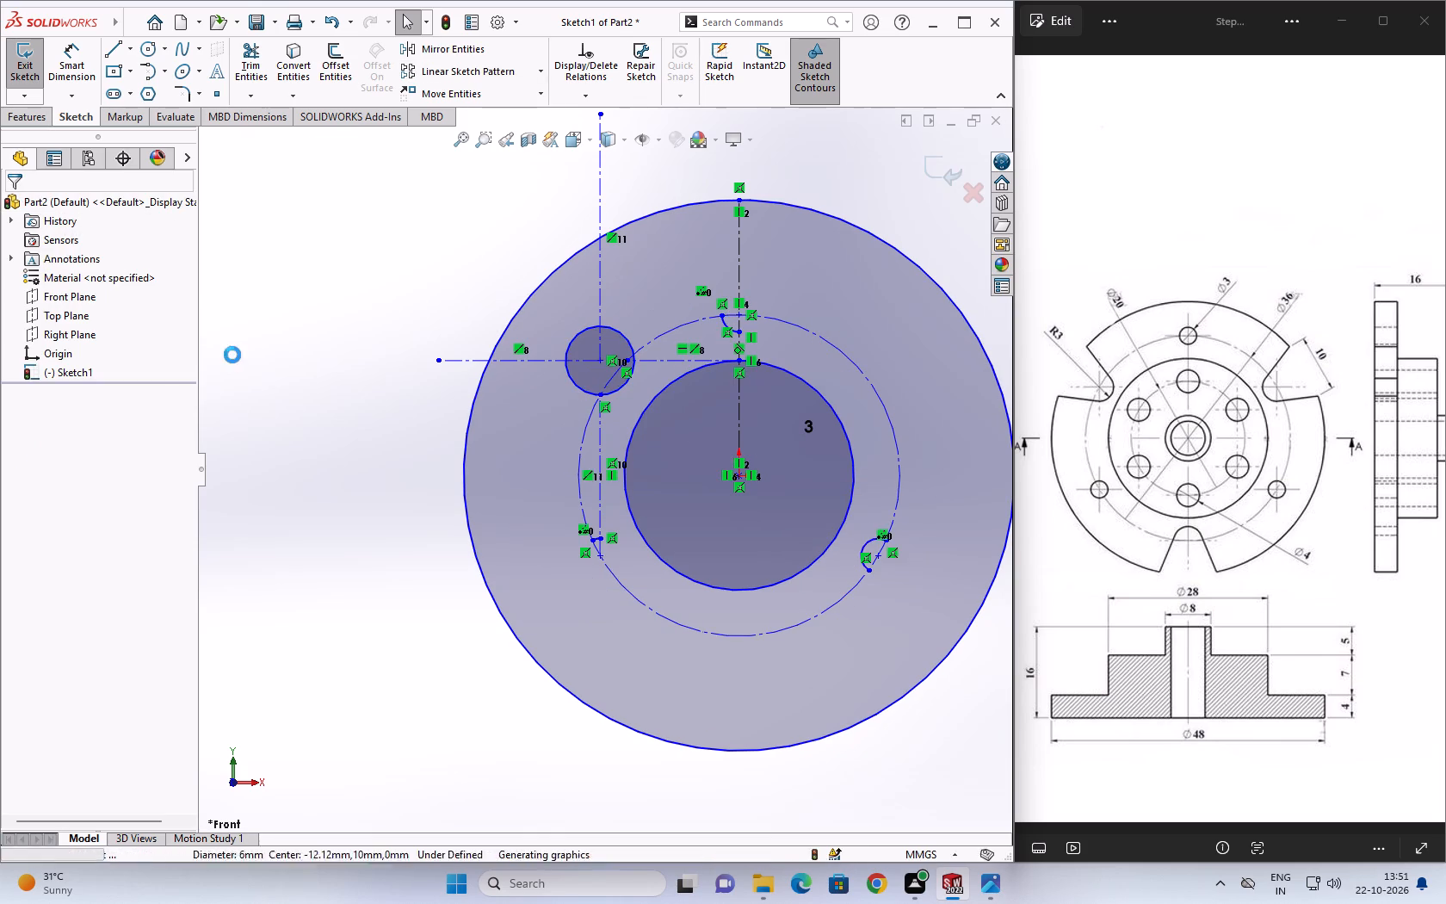
pyautogui.hotkey('ctrl', 'z')
pyautogui.hotkey('ctrl', 'z')
pyautogui.hotkey('ctrl', 'z')
pyautogui.hotkey('ctrl', 'z')
pyautogui.hotkey('ctrl', 'z')
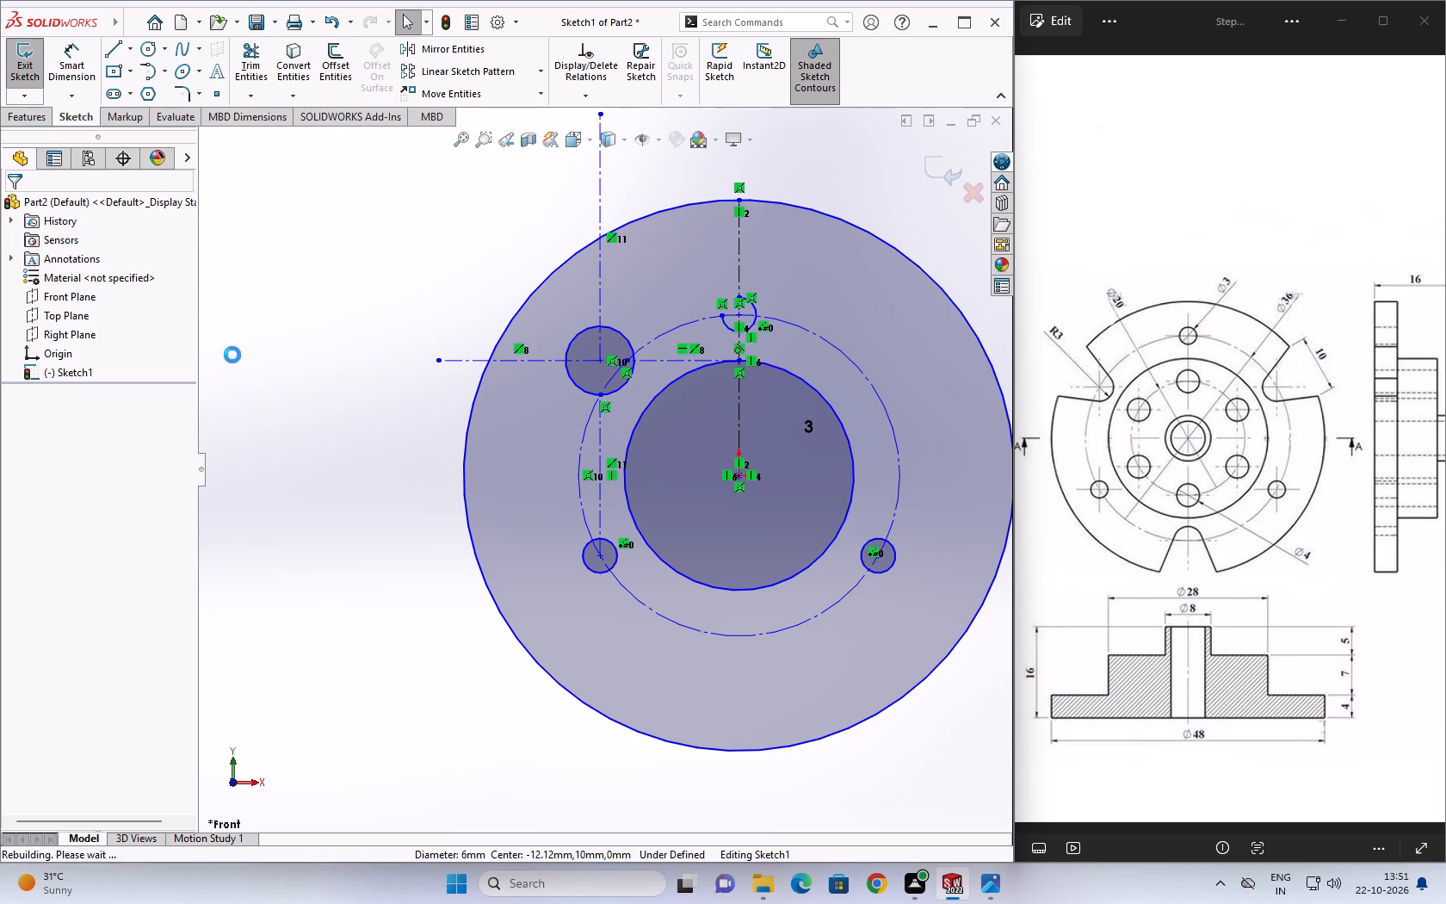
pyautogui.hotkey('ctrl', 'z')
pyautogui.hotkey('ctrl', 'z')
pyautogui.hotkey('ctrl', 'z')
pyautogui.hotkey('ctrl', 'z')
pyautogui.hotkey('ctrl', 'z')
pyautogui.hotkey('ctrl', 'z')
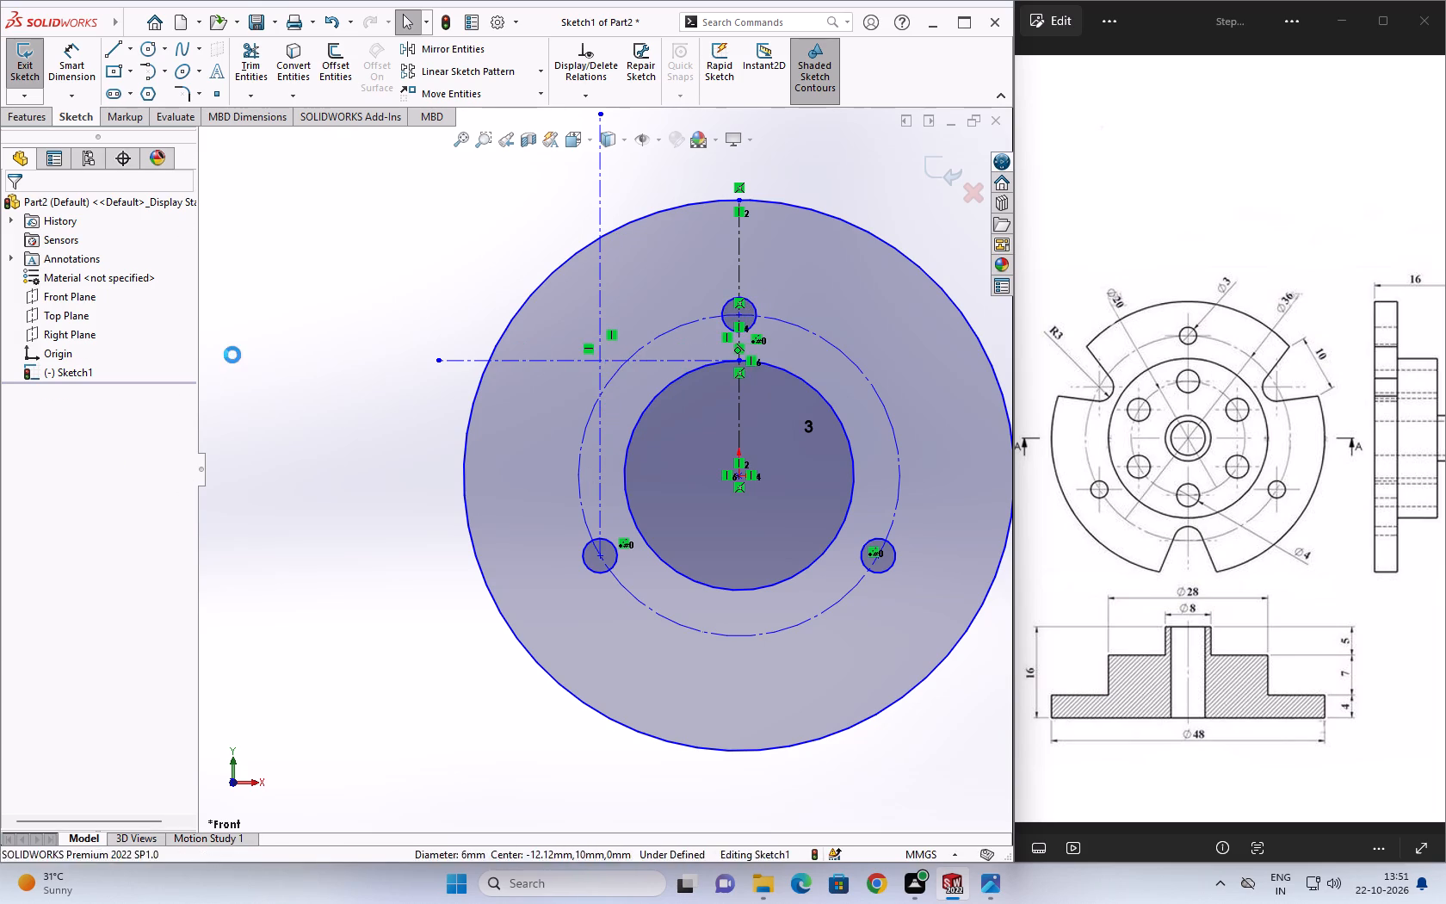
pyautogui.hotkey('ctrl', 'z')
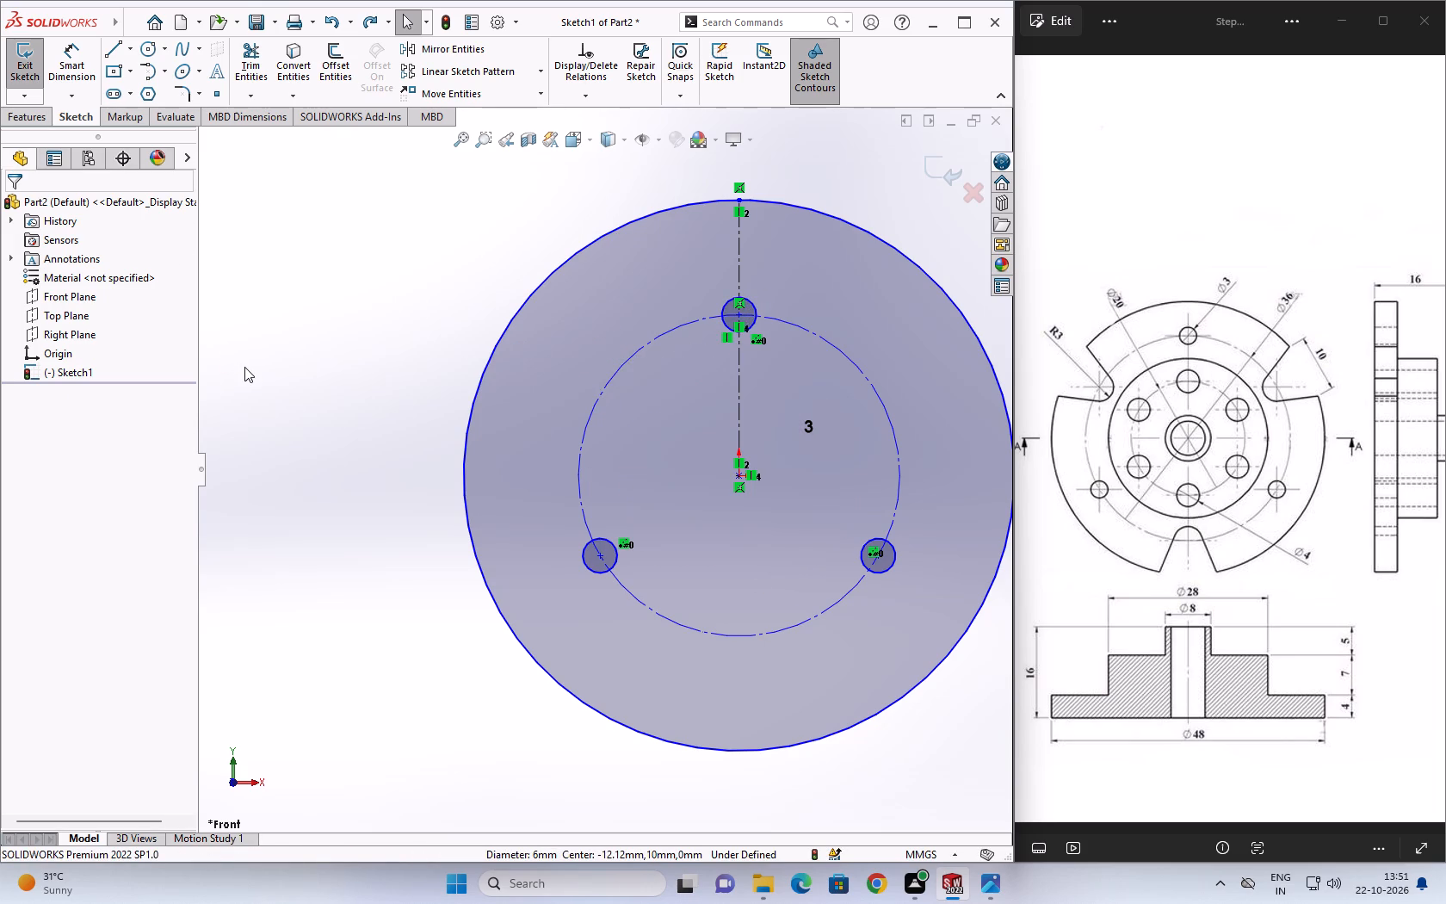
pyautogui.hotkey('ctrl', 'z')
pyautogui.hotkey('ctrl', 'z')
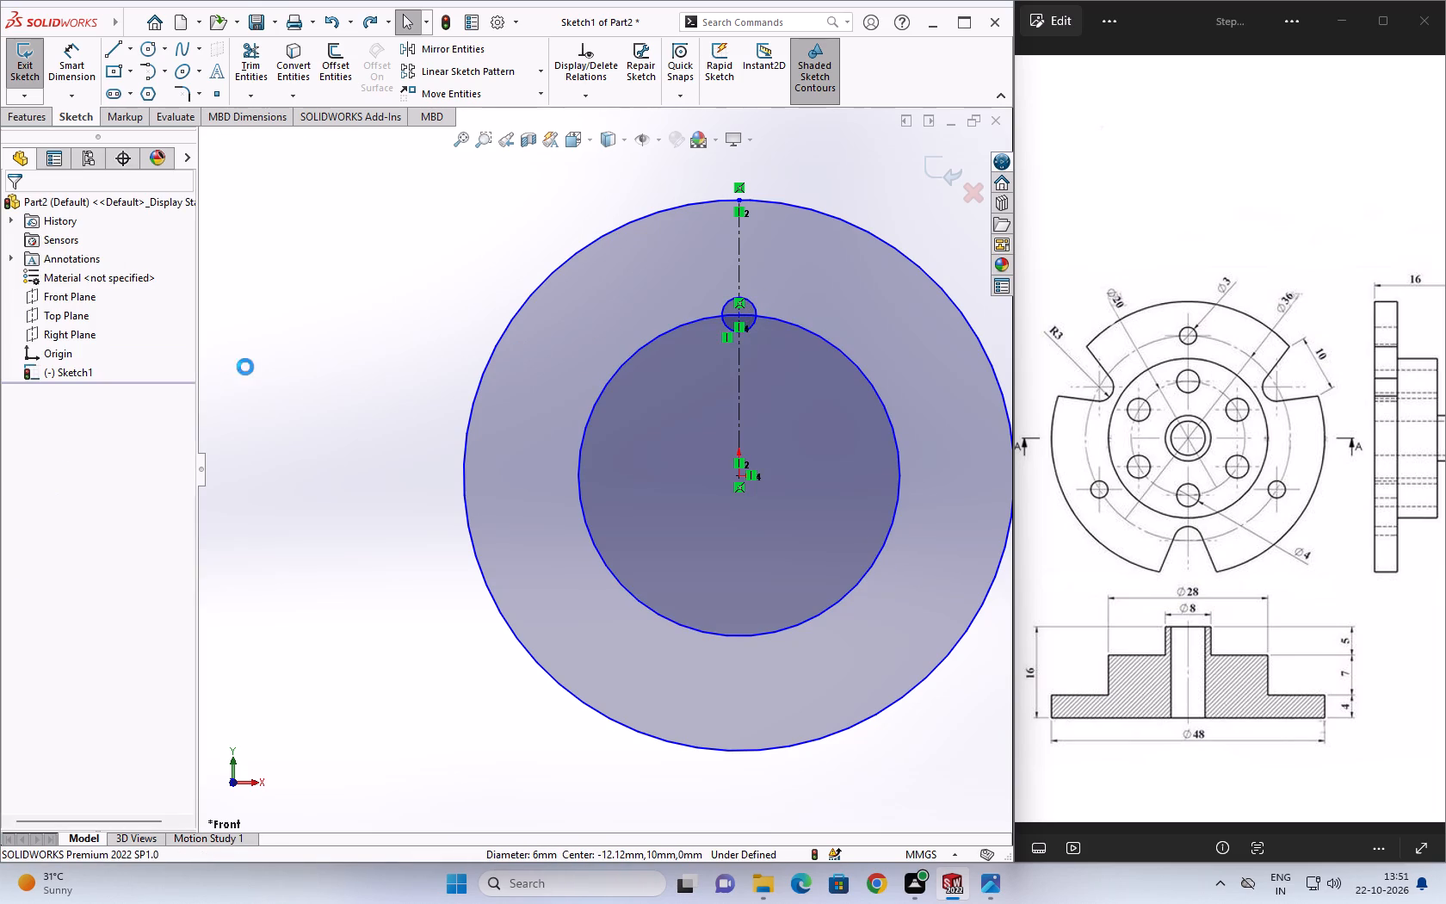
pyautogui.hotkey('ctrl', 'z')
pyautogui.hotkey('ctrl', 'z')
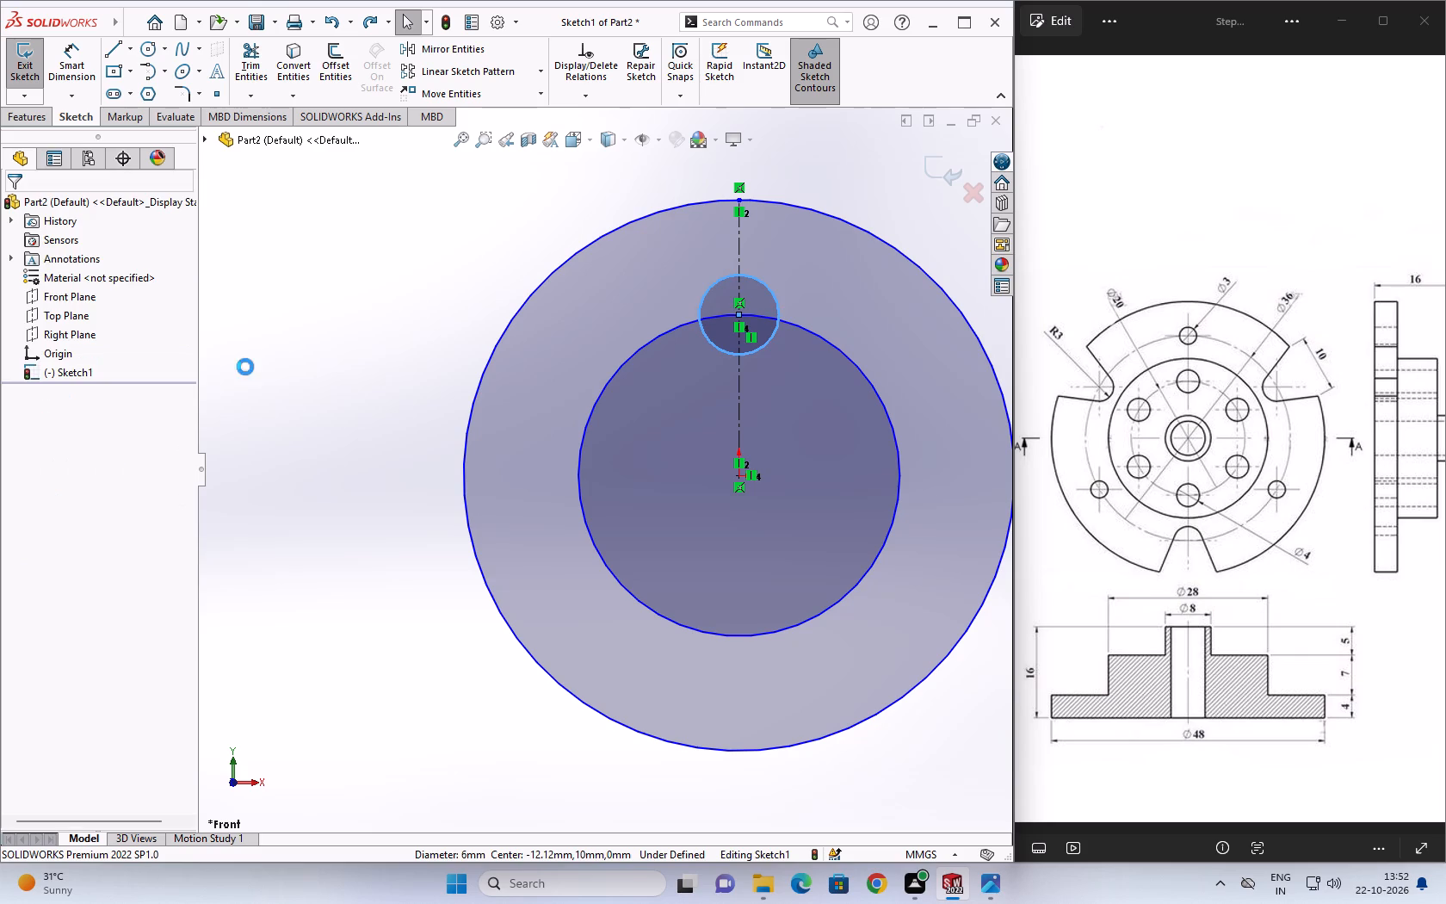
pyautogui.press('Escape')
pyautogui.press('Escape')
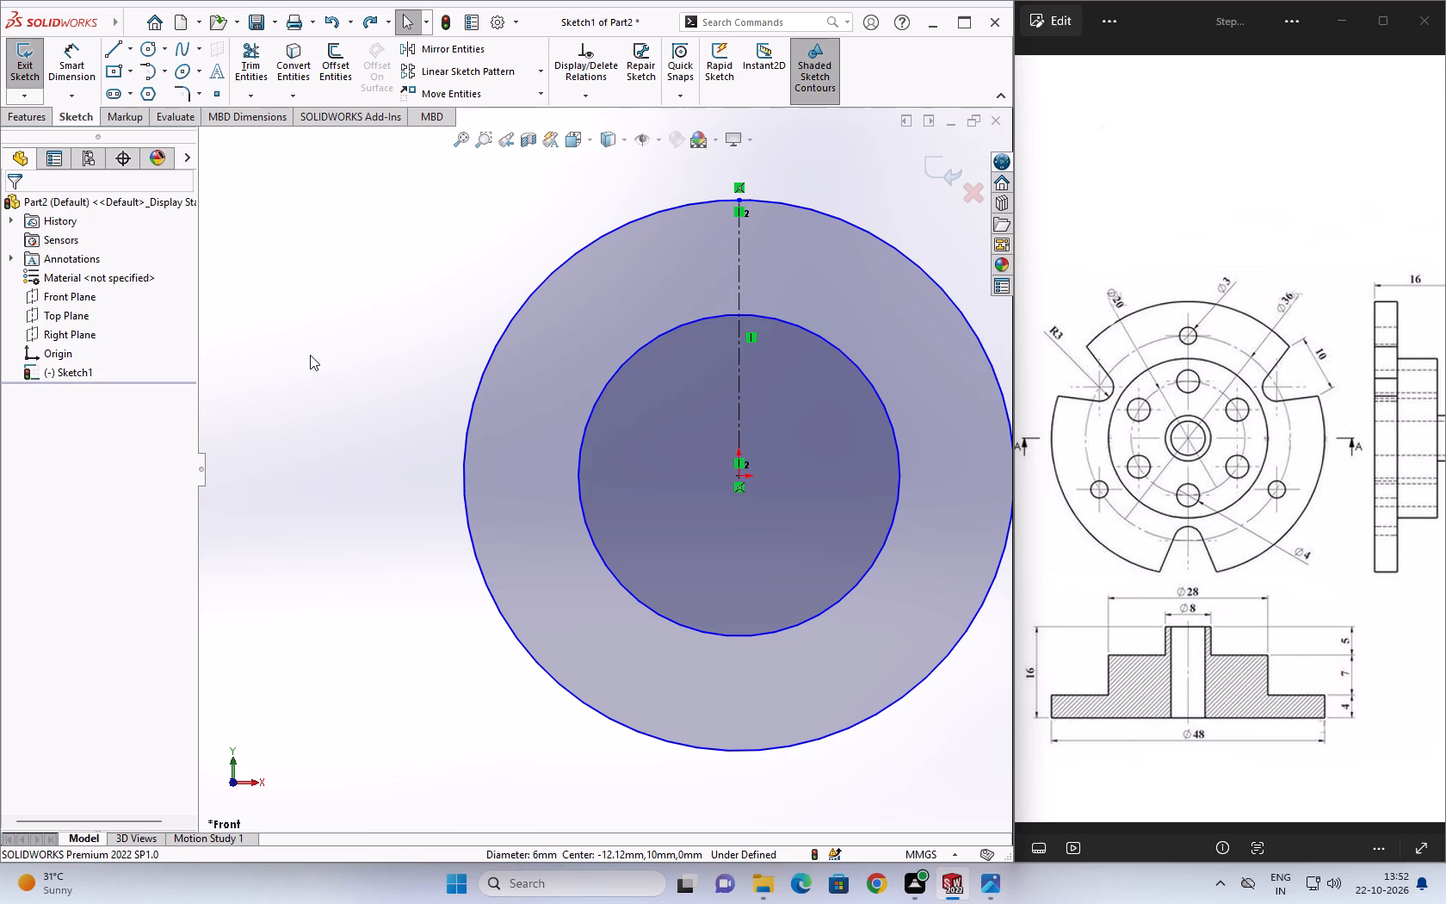
pyautogui.press('Escape')
# Sketch a circle of radius 3 mm centred on the bottom quadrant point of the inner circle.
pyautogui.click(147, 53)
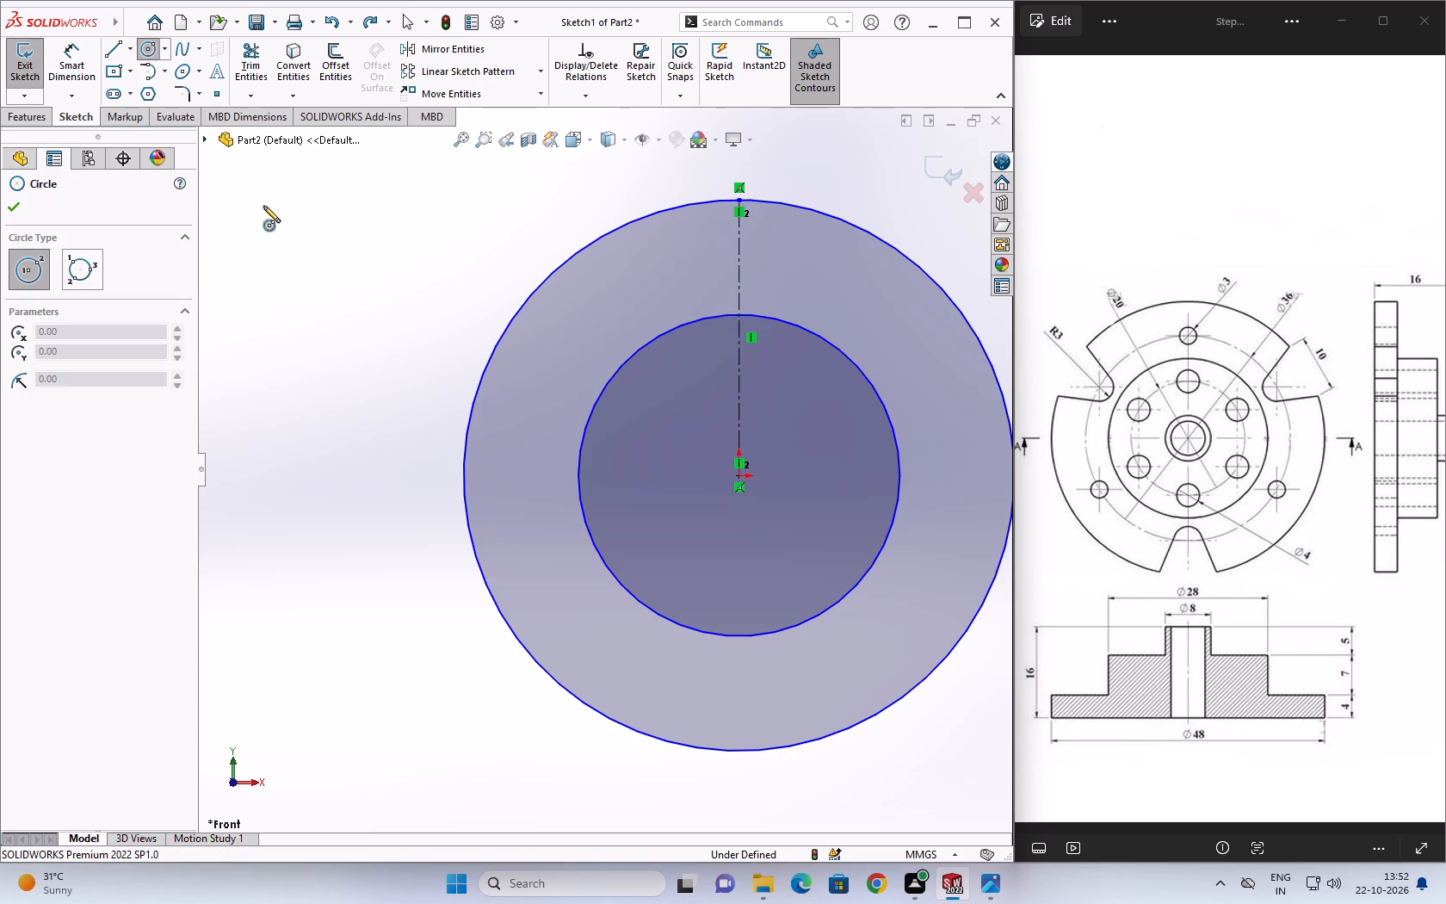
pyautogui.click(739, 635)
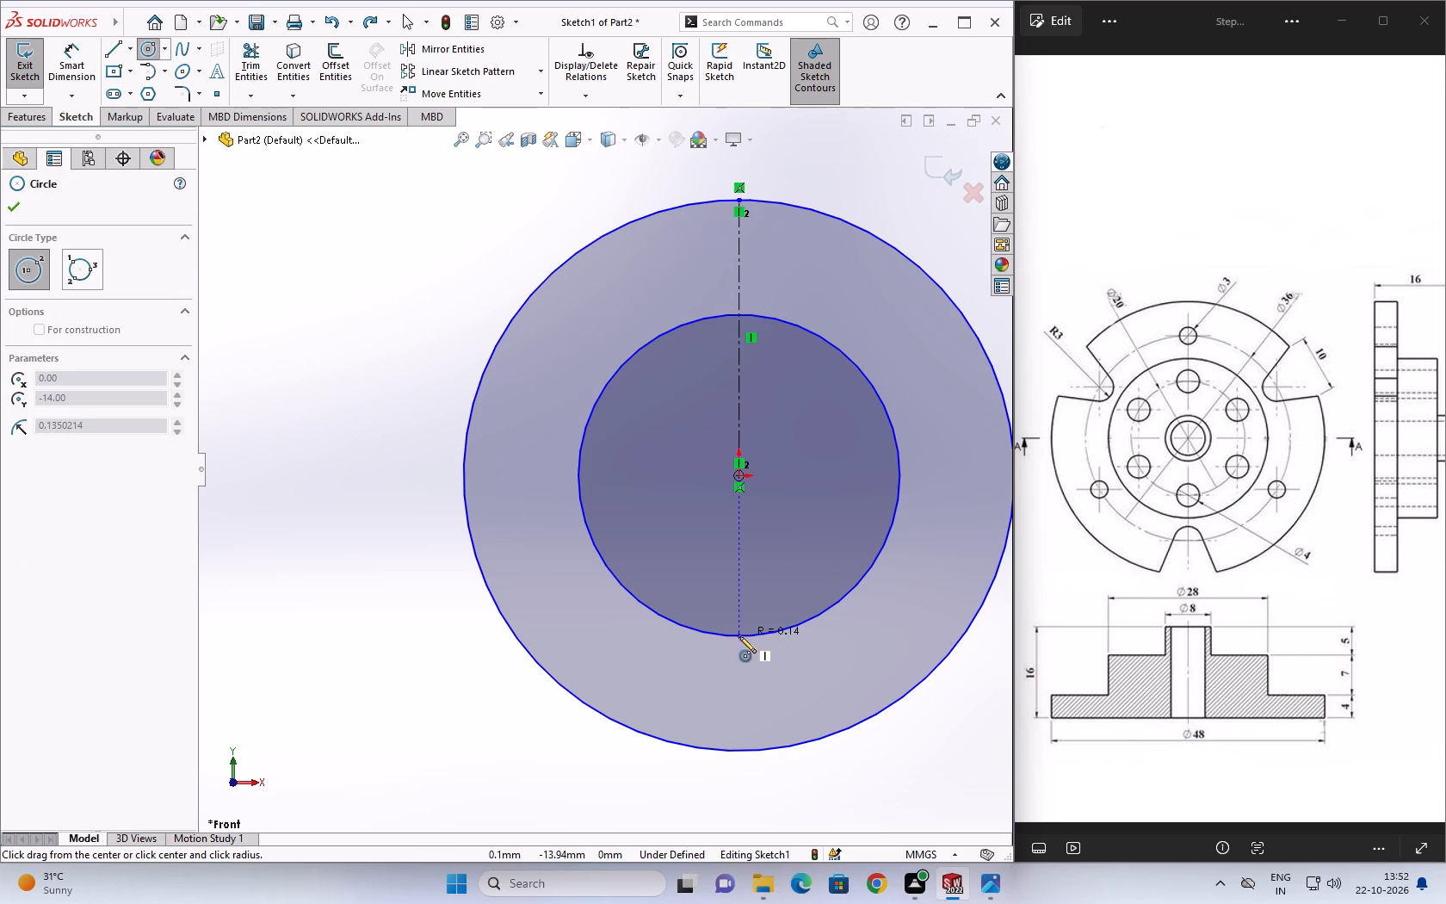
pyautogui.click(762, 679)
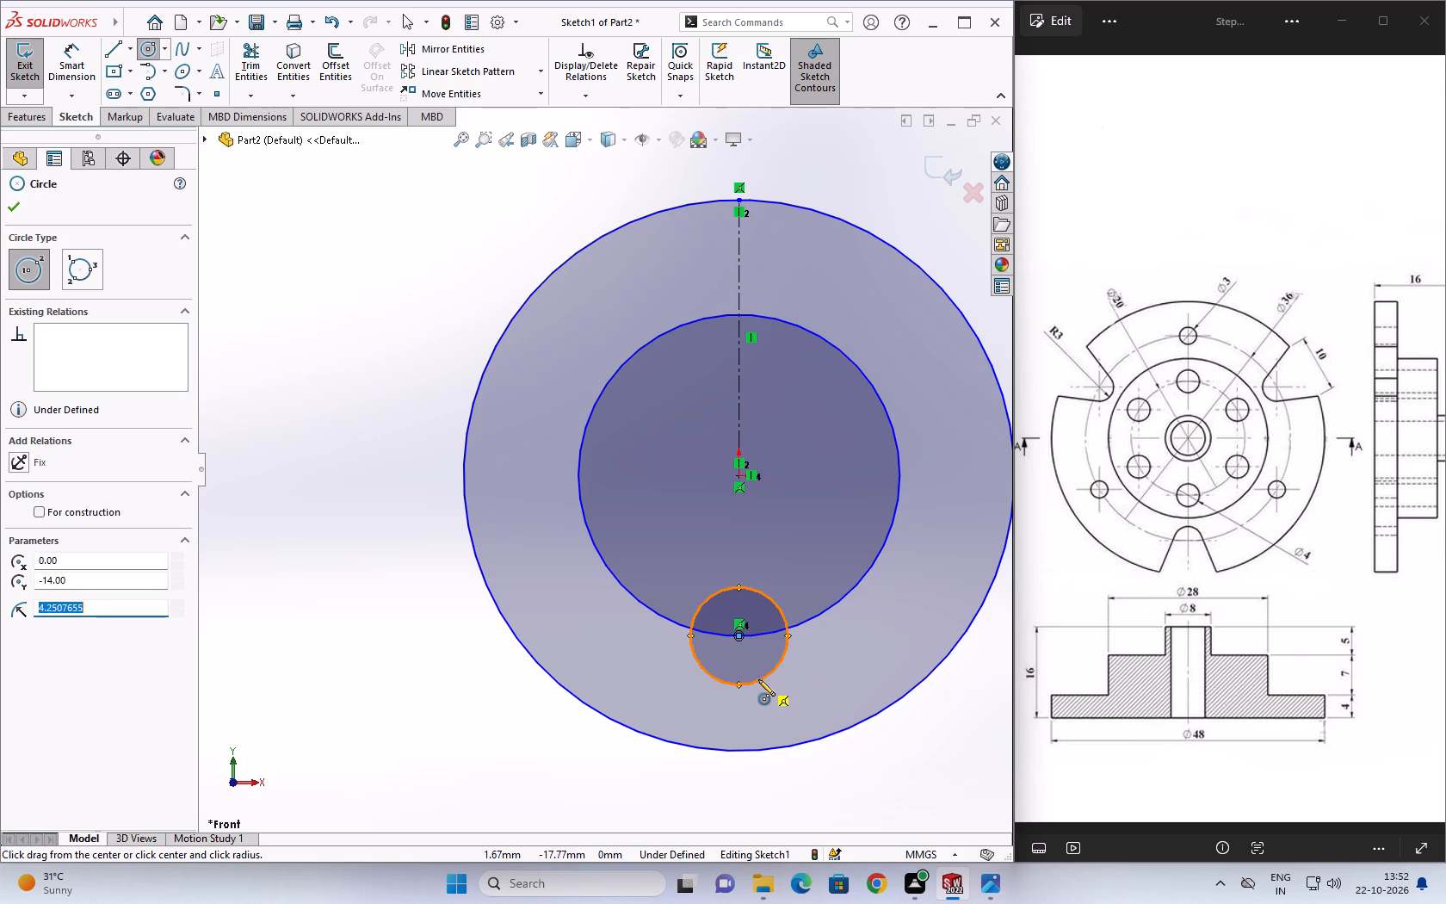
pyautogui.press('3')
pyautogui.press('Return')
pyautogui.press('Escape')
pyautogui.press('Escape')
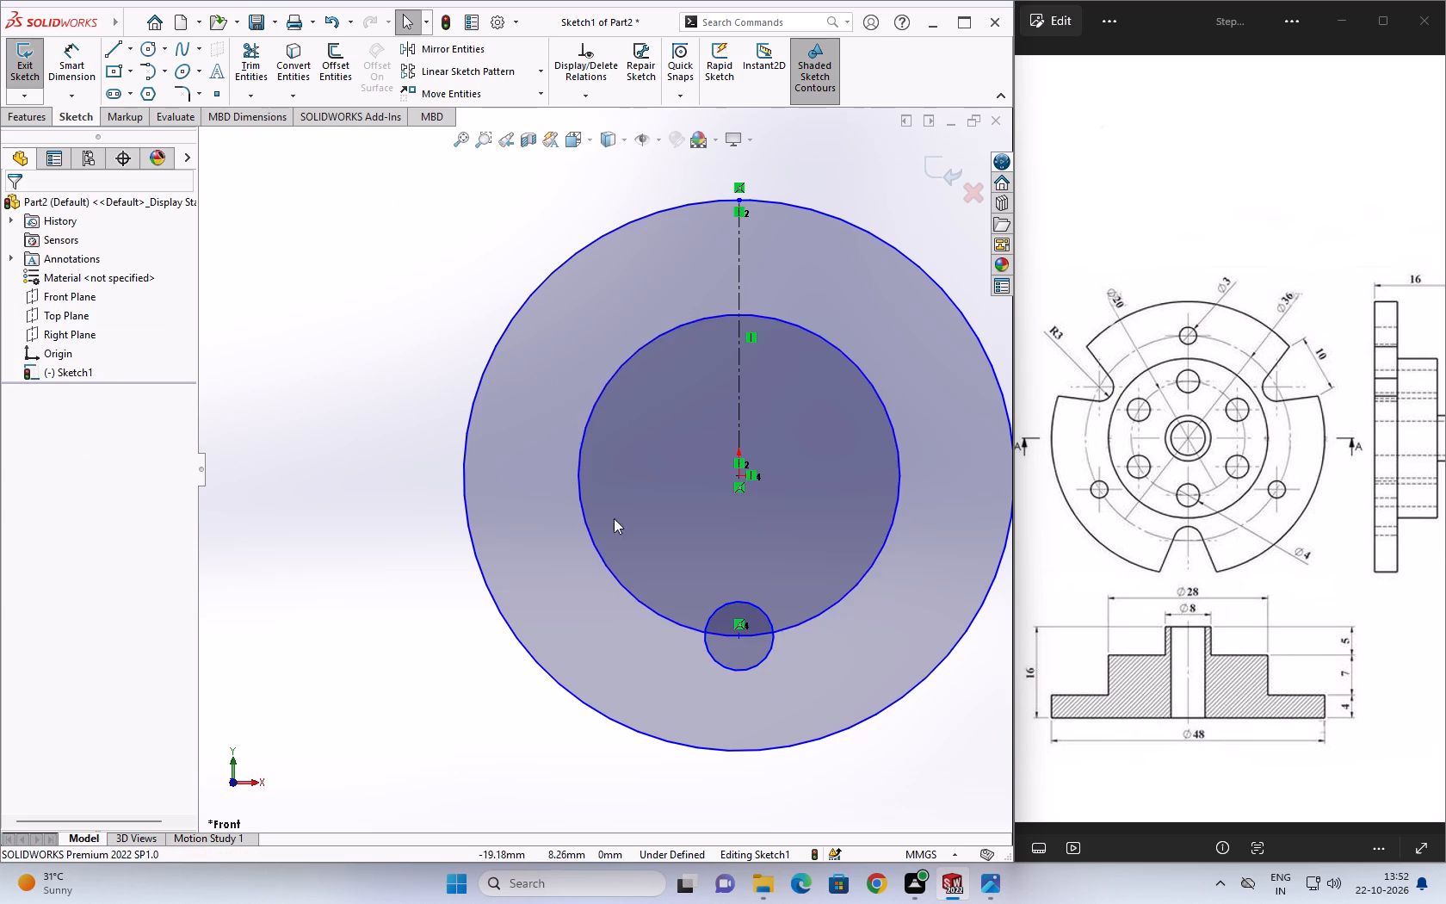
# Circular-pattern the 3 mm radius circle about the origin with 3 equally spaced instances over 360 degrees.
pyautogui.click(704, 651)
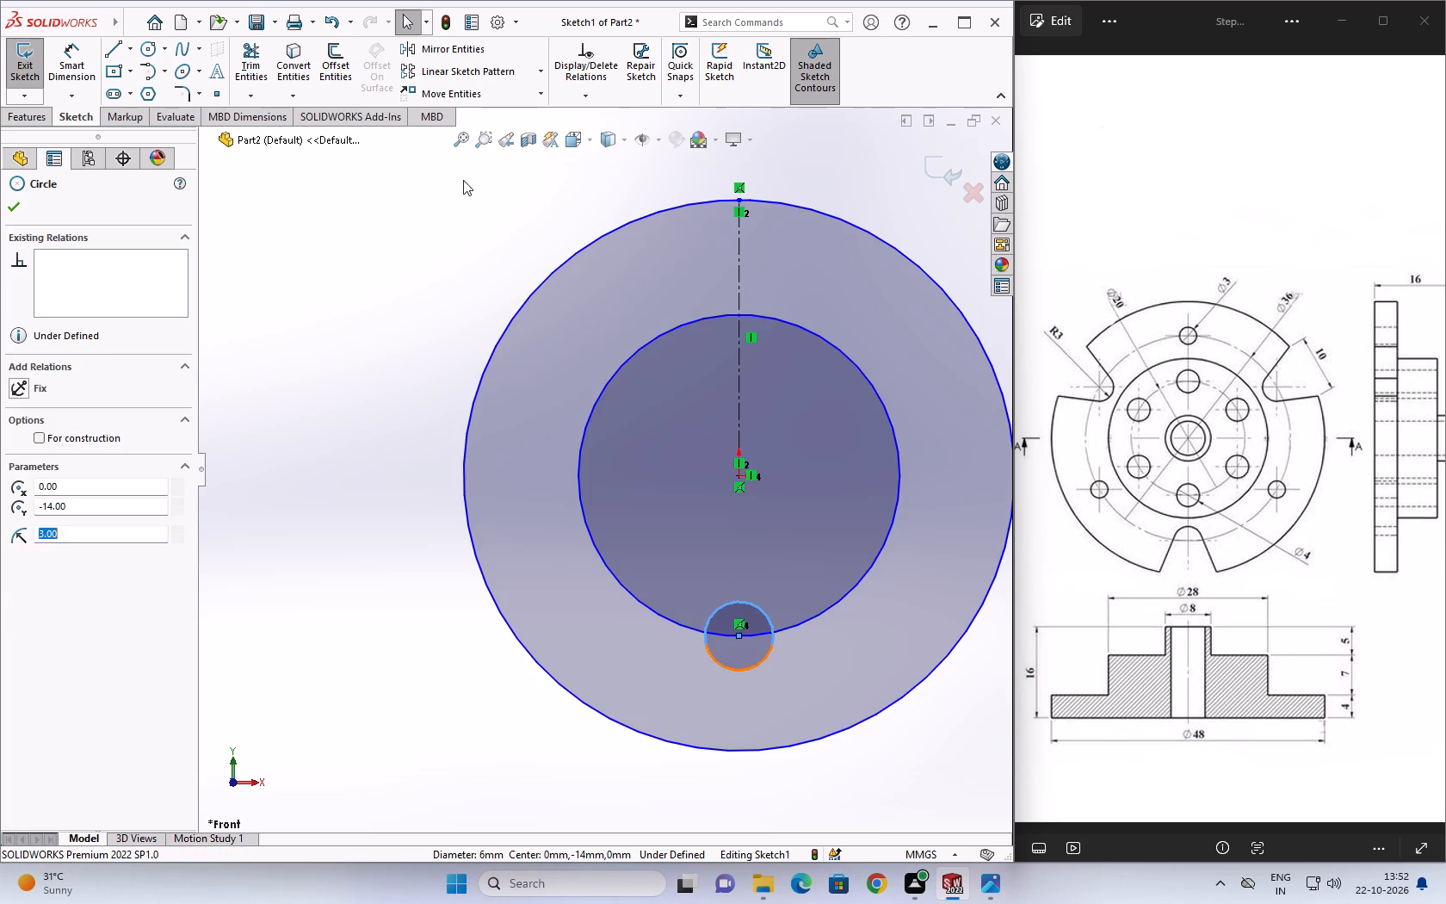
pyautogui.click(539, 76)
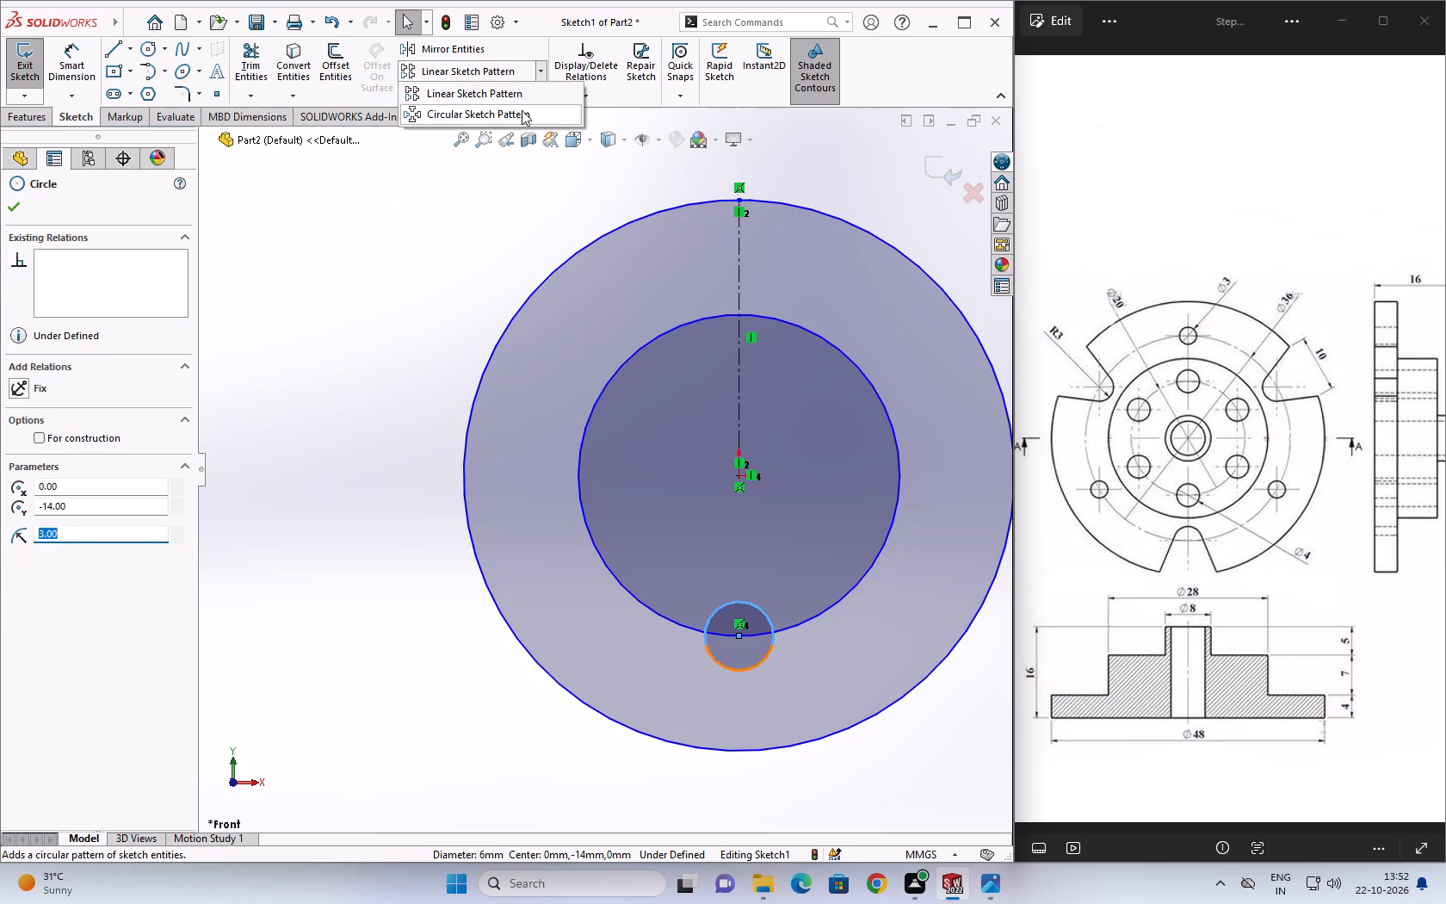
pyautogui.click(521, 111)
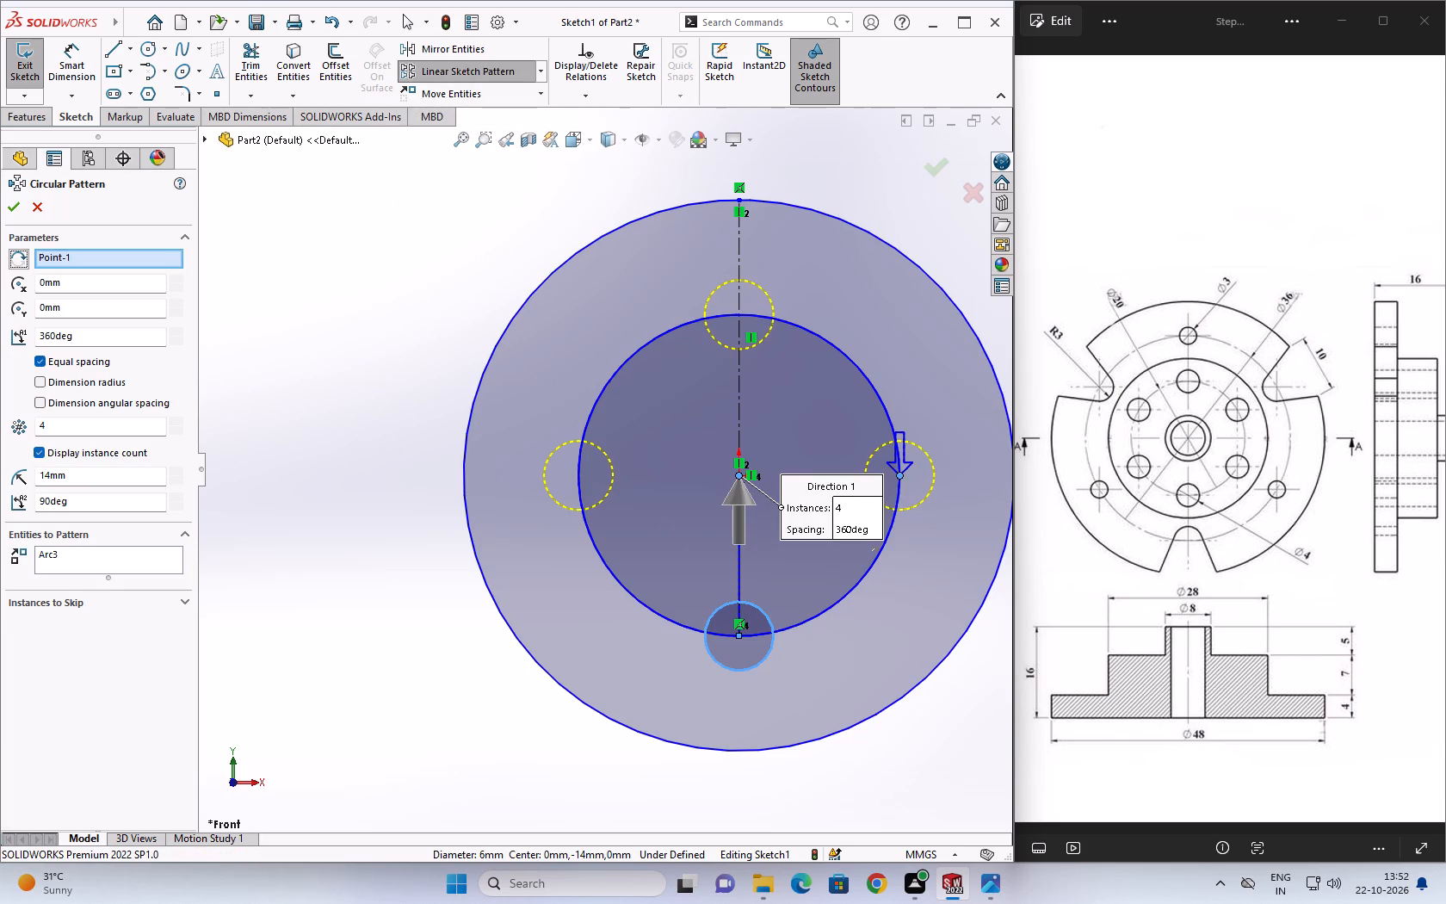
pyautogui.doubleClick(81, 425)
pyautogui.press('3')
pyautogui.press('Return')
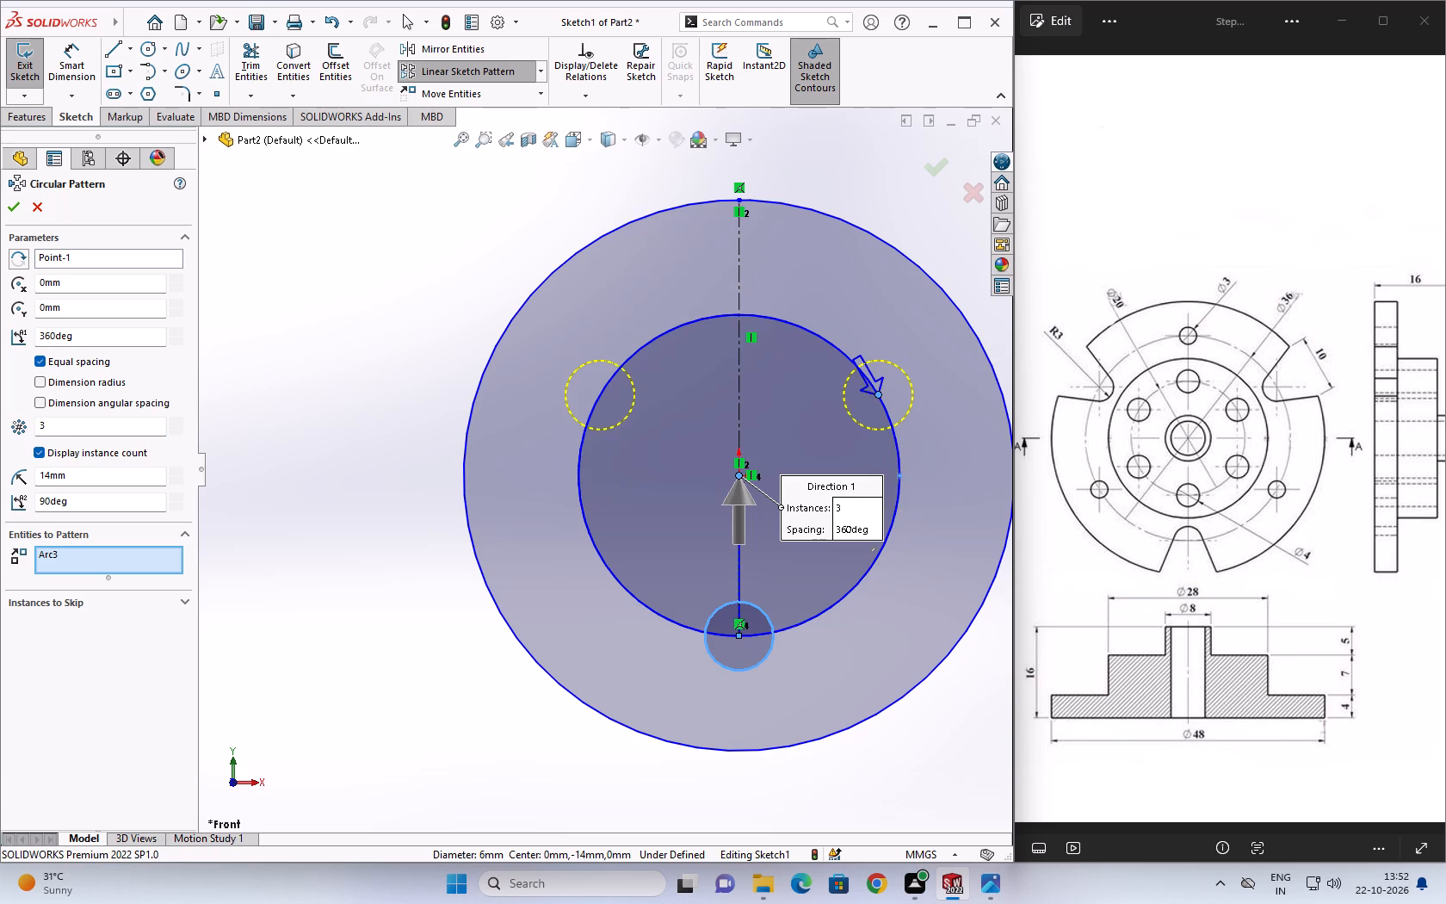
pyautogui.click(12, 203)
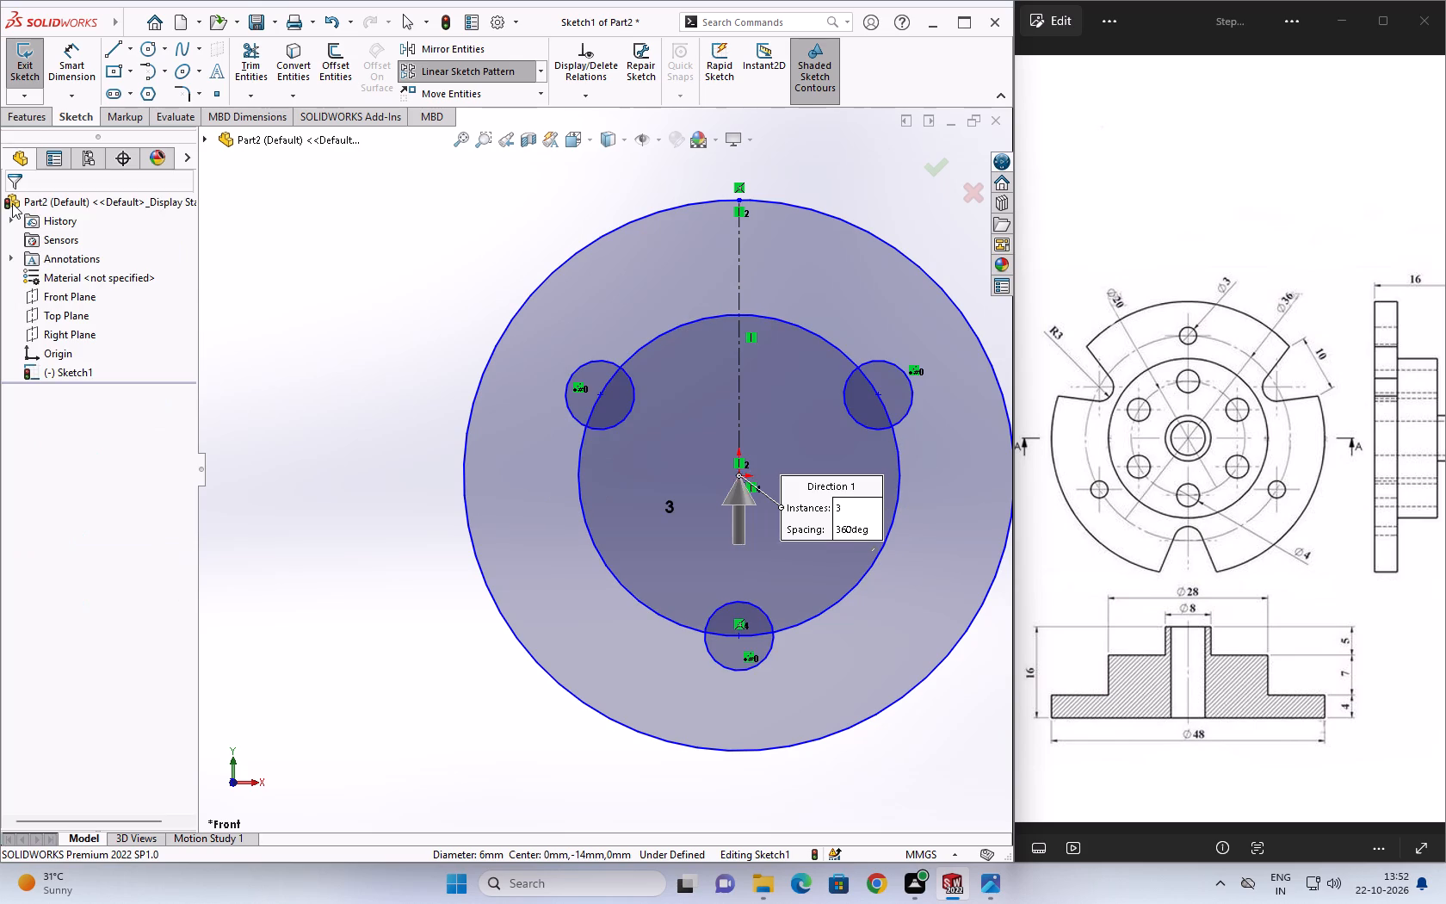
pyautogui.press('Escape')
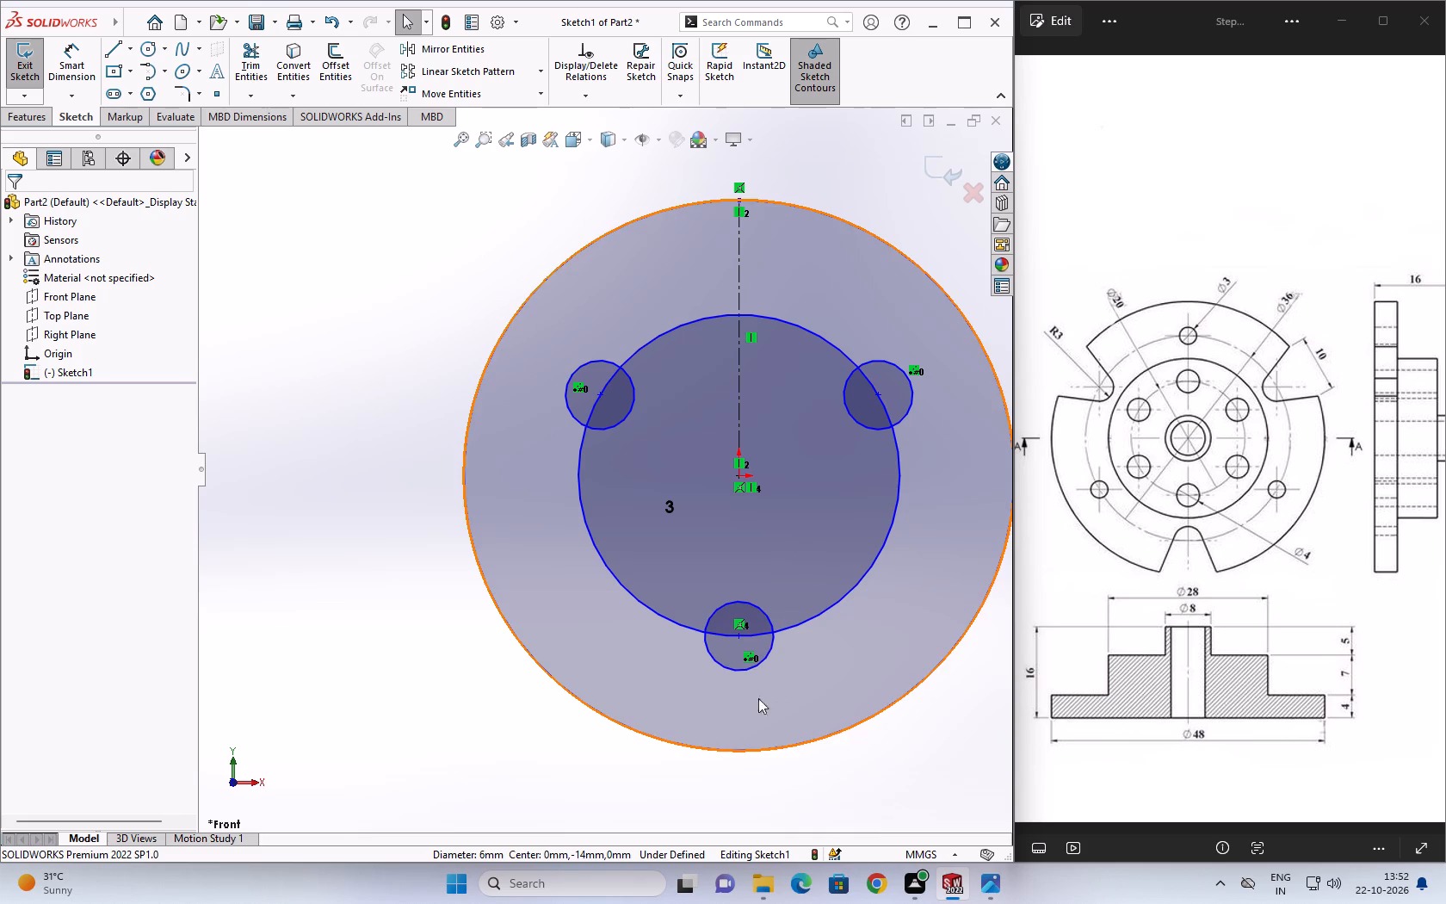
# Sketch a vertical centerline from the bottom quadrant of the lowest 3 mm radius circle down past the outer circle.
pyautogui.click(127, 53)
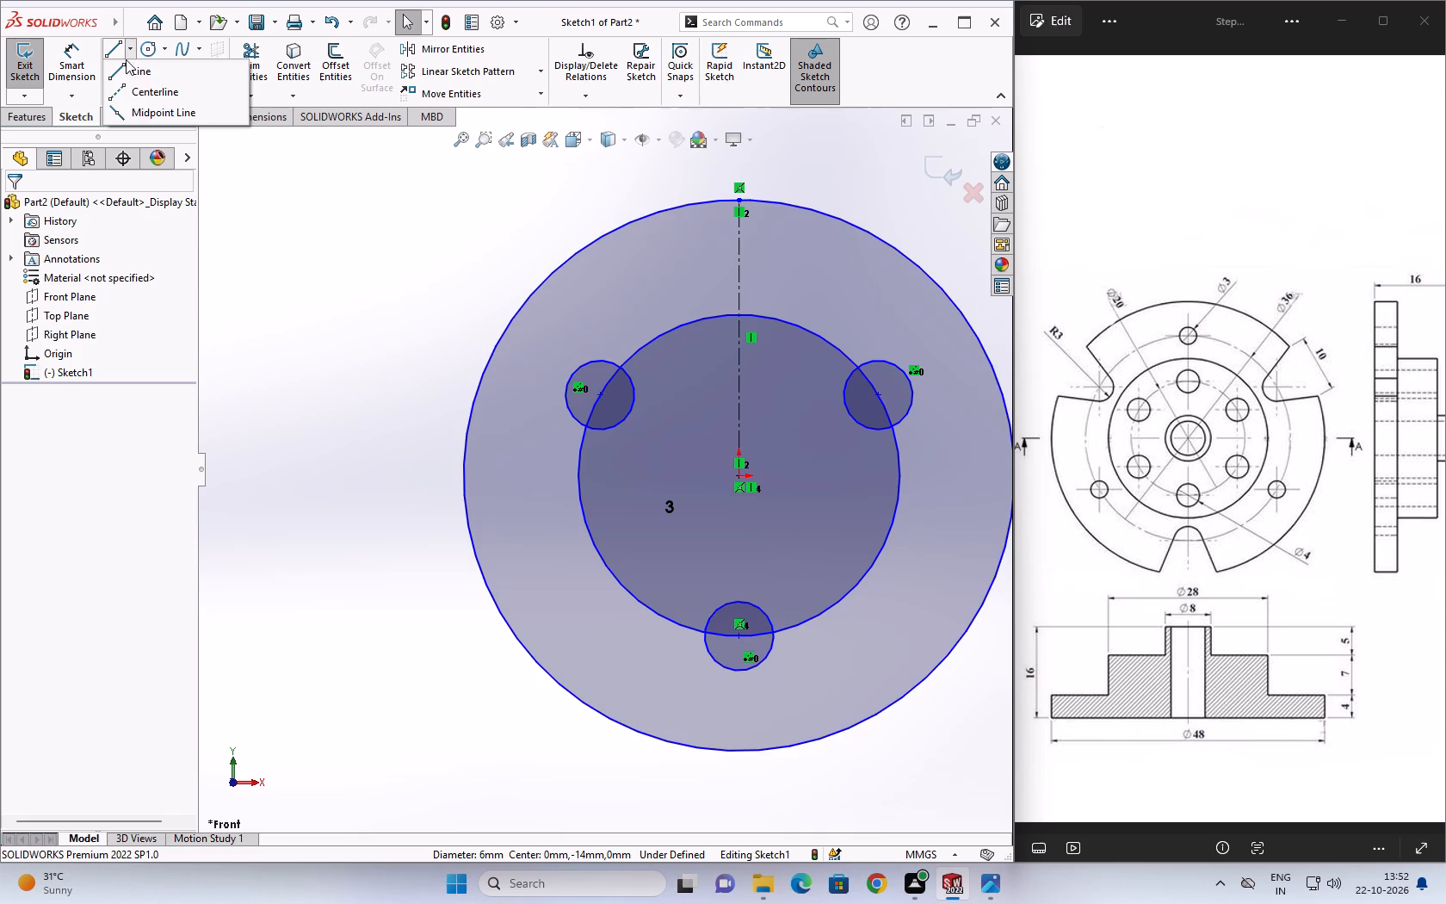
pyautogui.click(122, 88)
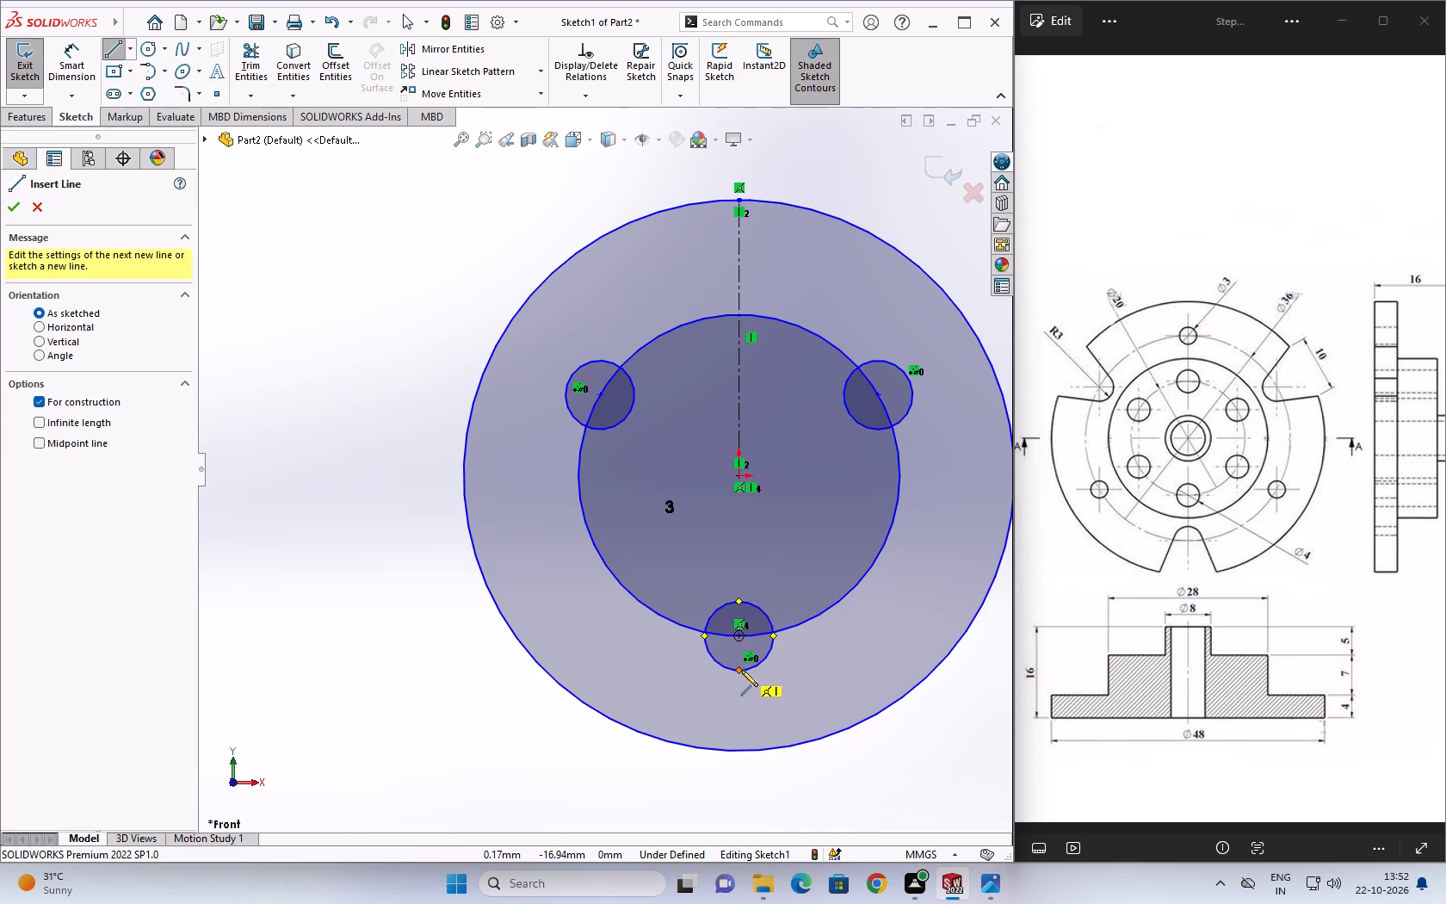
pyautogui.click(741, 670)
pyautogui.click(740, 802)
pyautogui.press('Escape')
pyautogui.scroll(1, 748, 783)
pyautogui.scroll(-1, 741, 782)
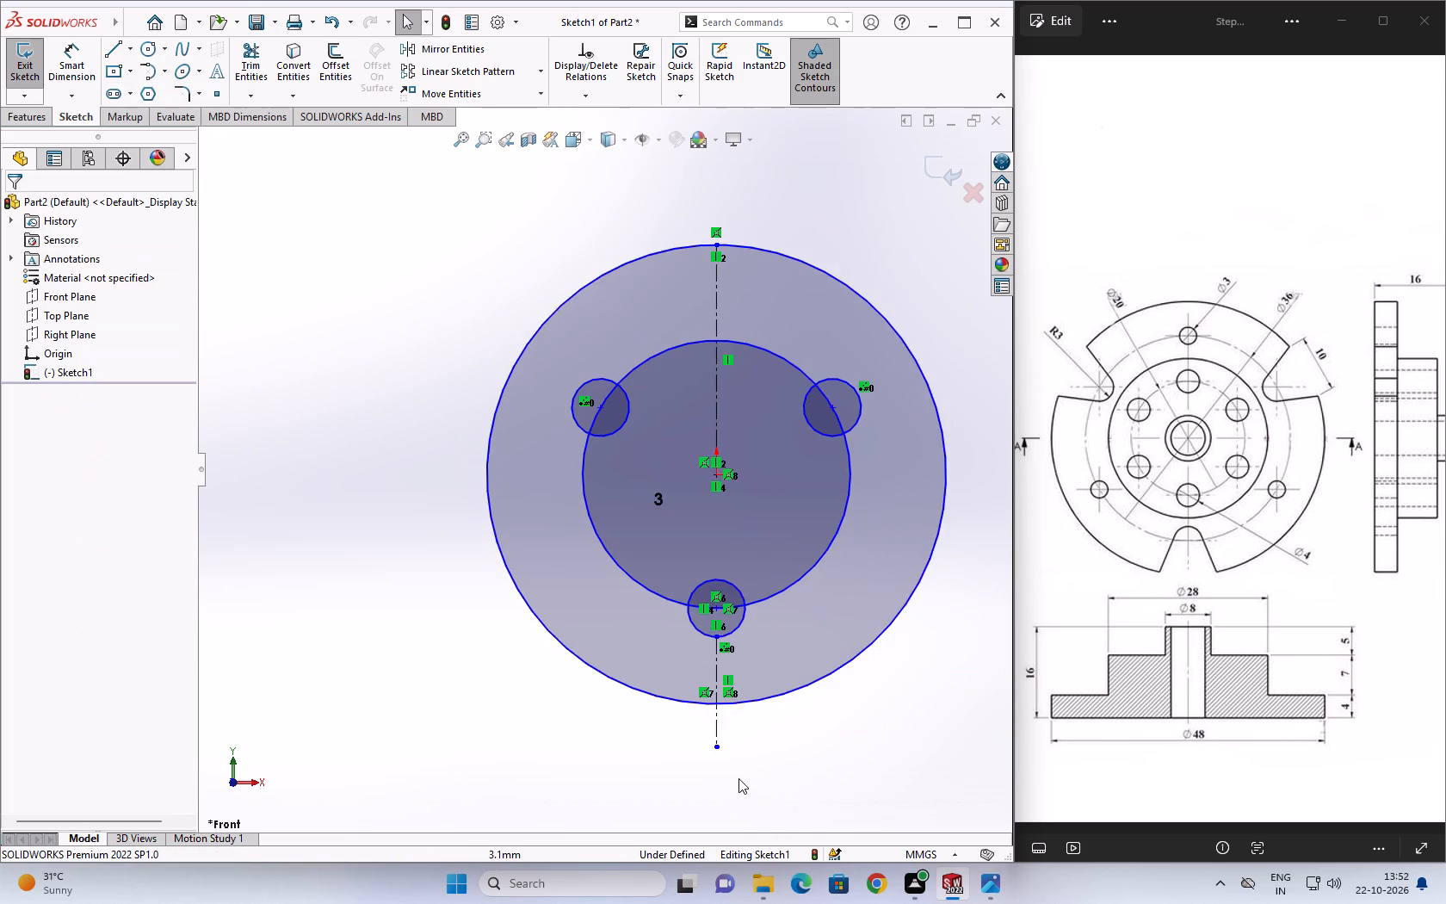
# Sketch a horizontal centerline about 8 mm long to the right from the outer circle's bottom quadrant point.
pyautogui.scroll(-4, 738, 778)
pyautogui.press('space')
pyautogui.press('Escape')
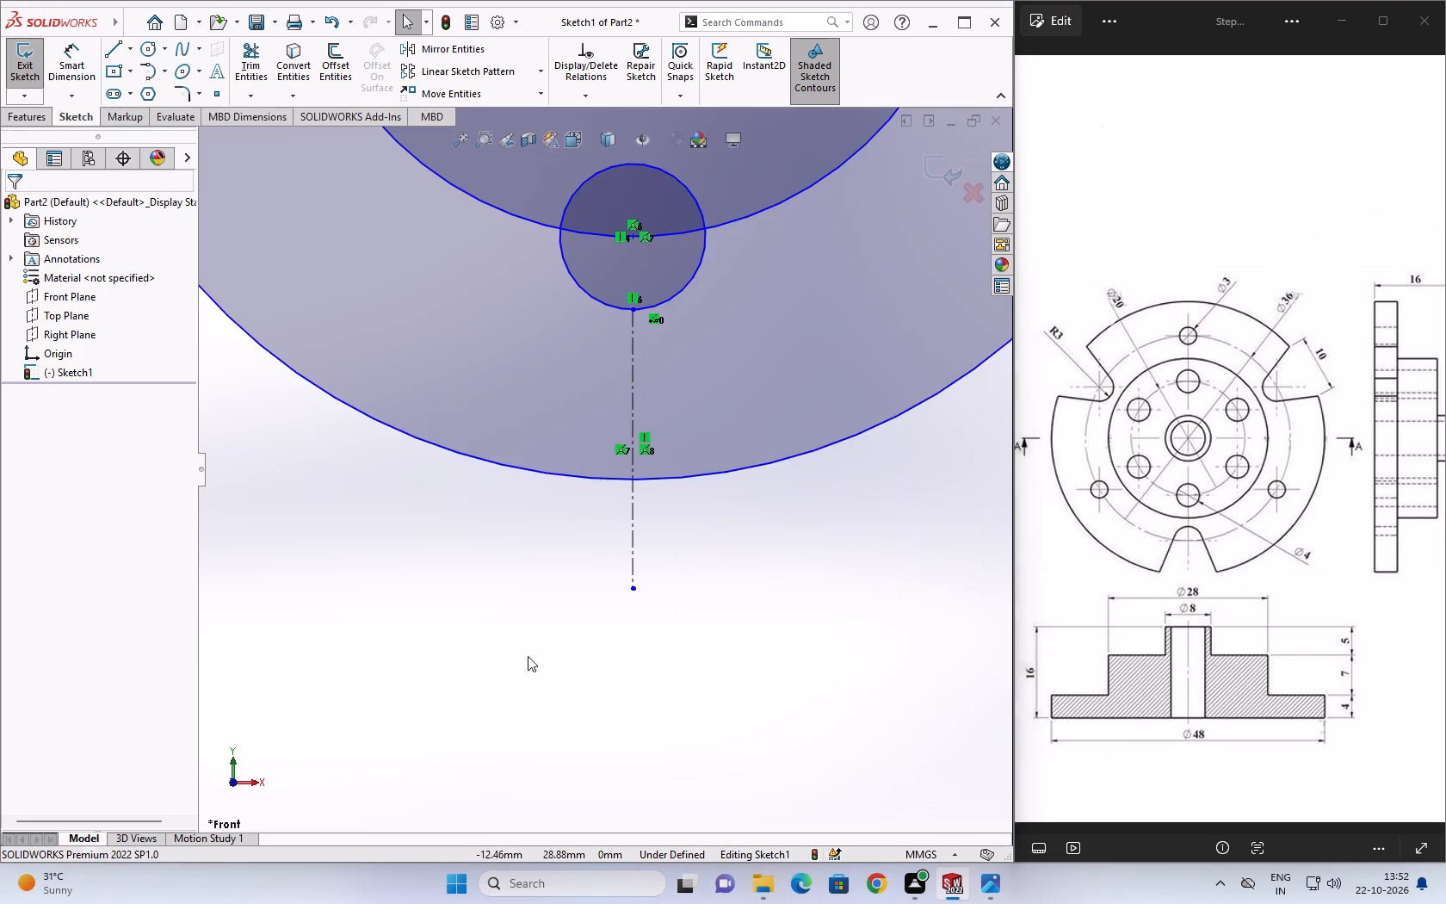
pyautogui.click(128, 53)
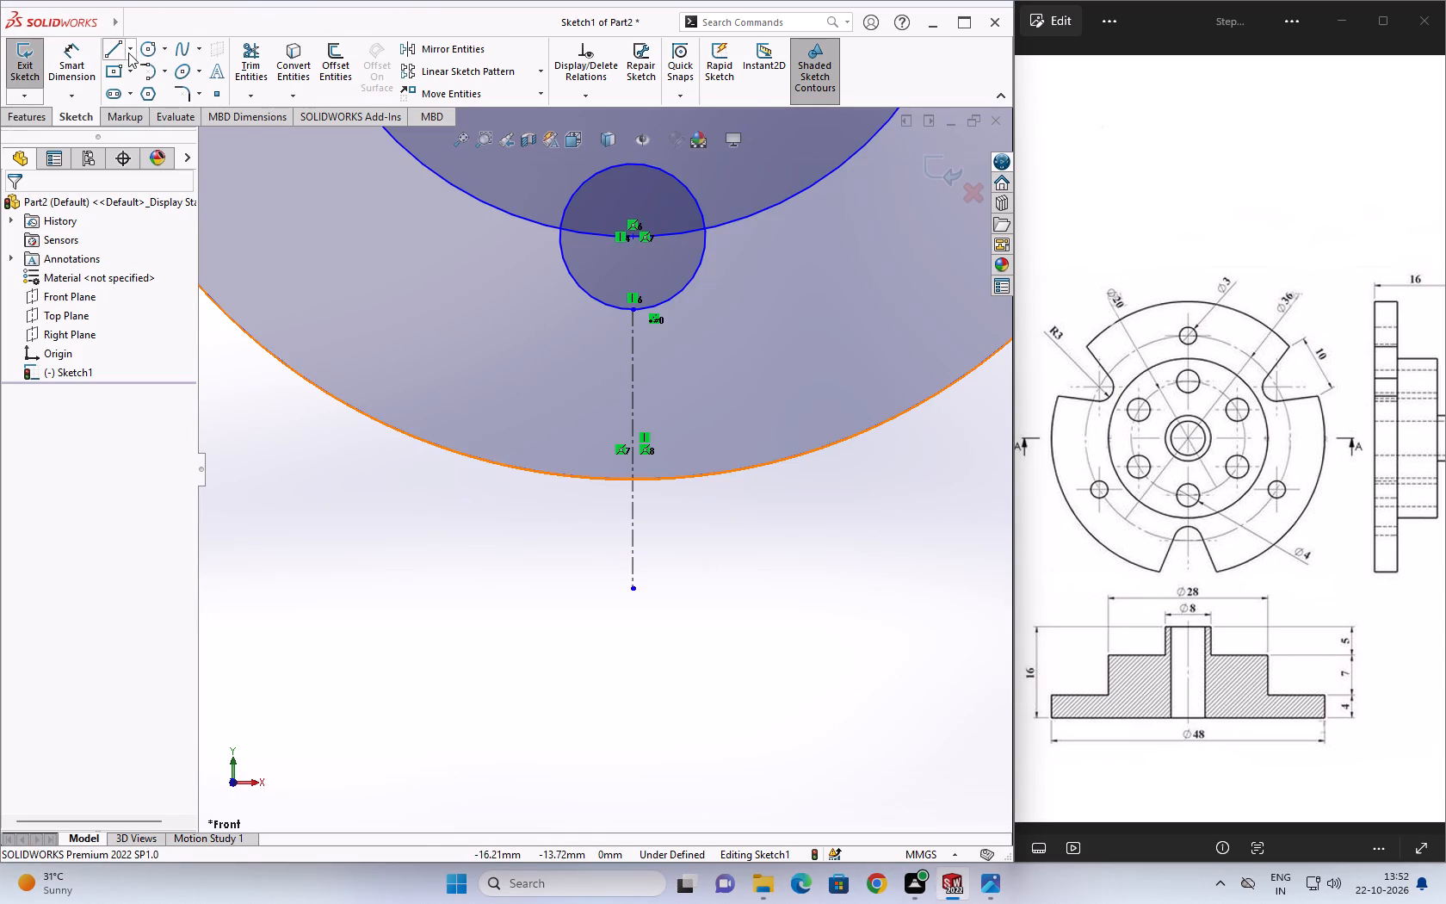
pyautogui.click(125, 90)
pyautogui.click(632, 484)
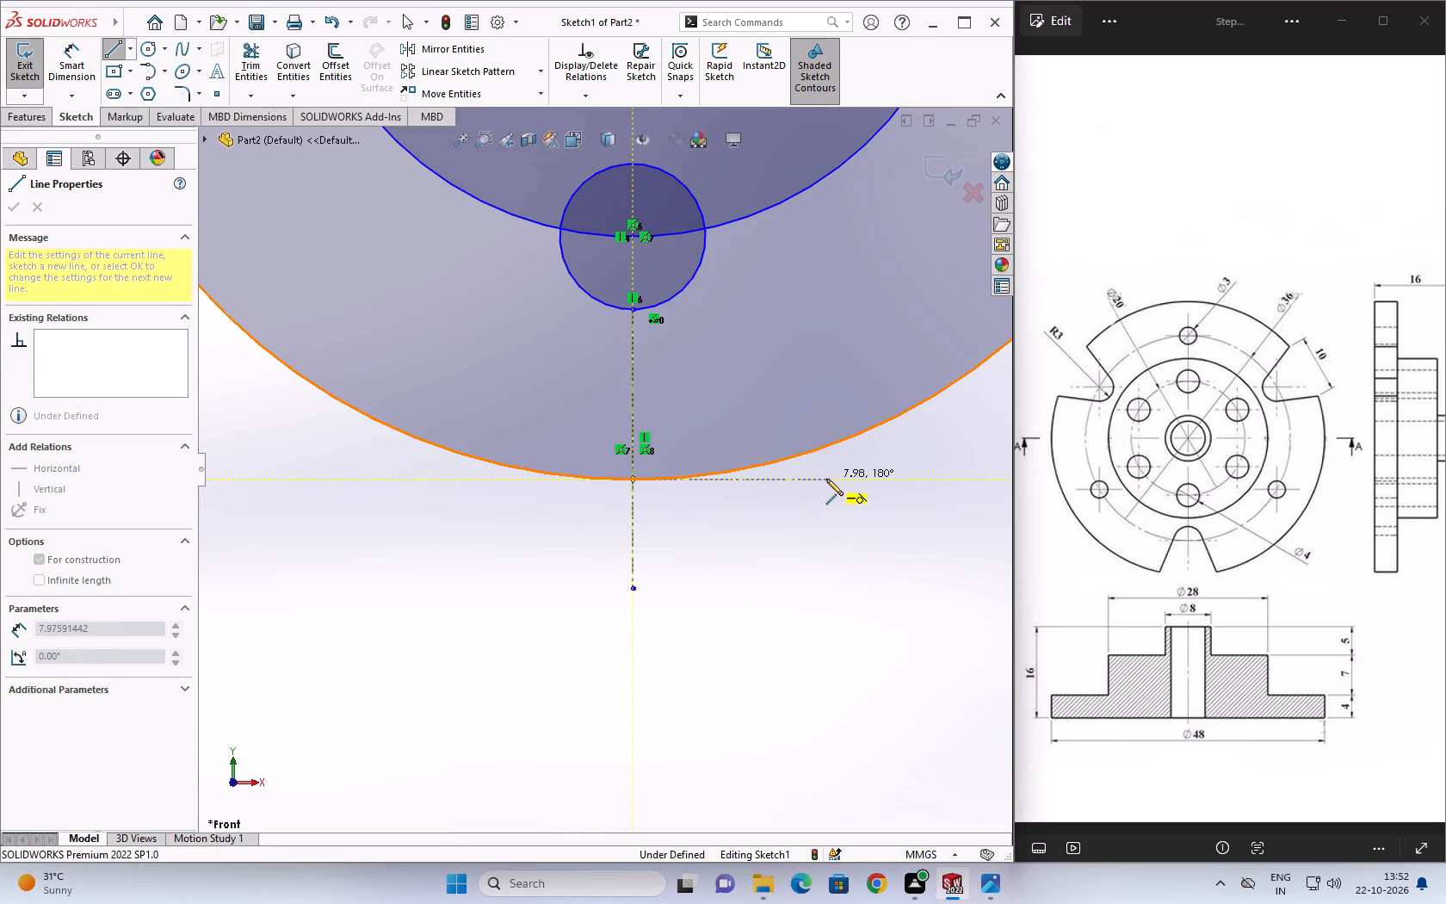
pyautogui.press('5')
pyautogui.press('Return')
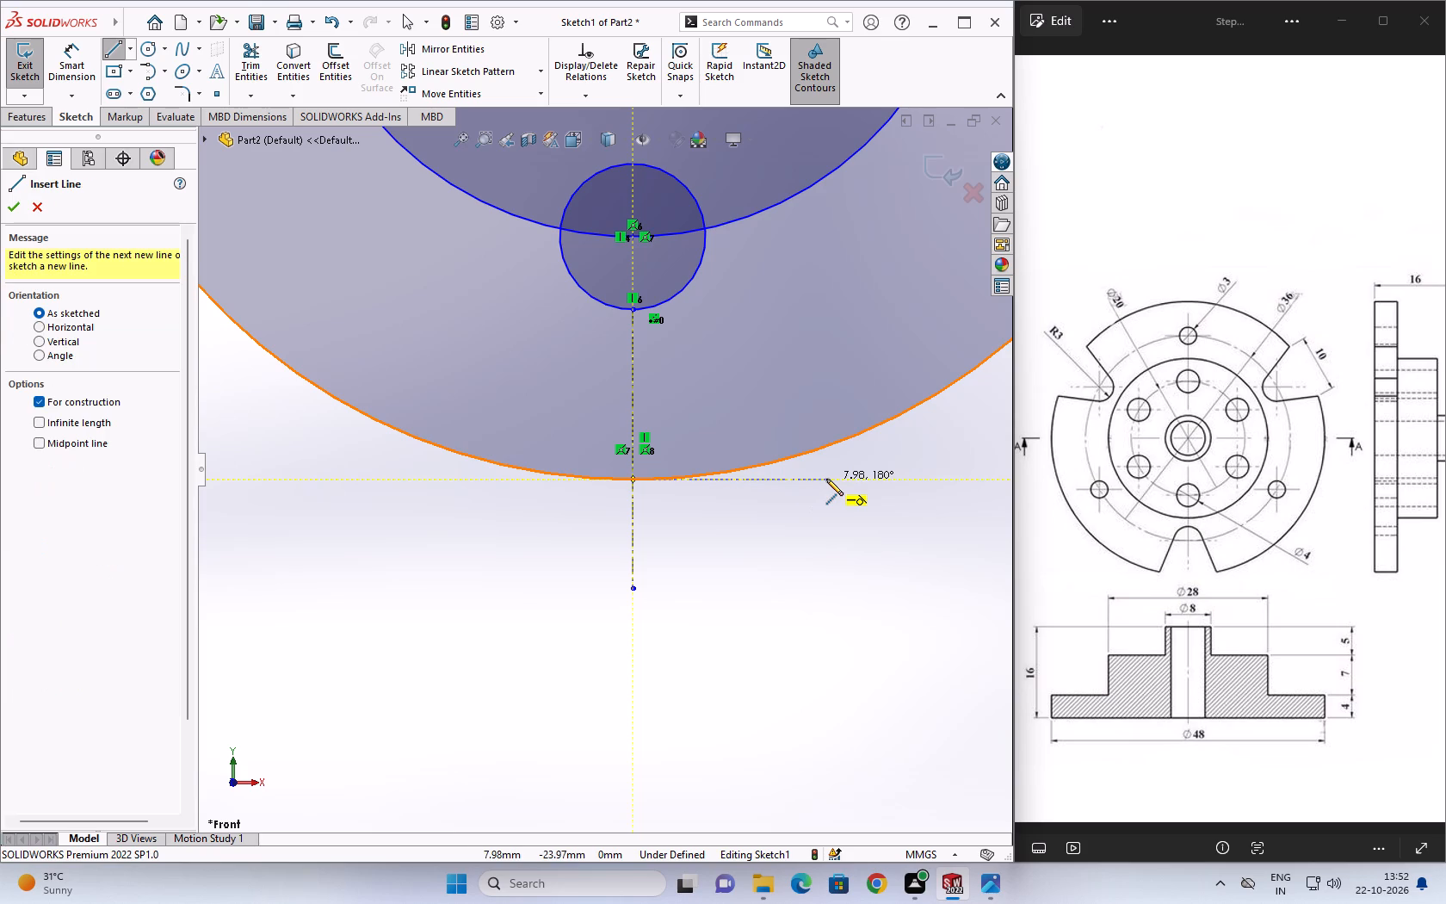
pyautogui.click(828, 477)
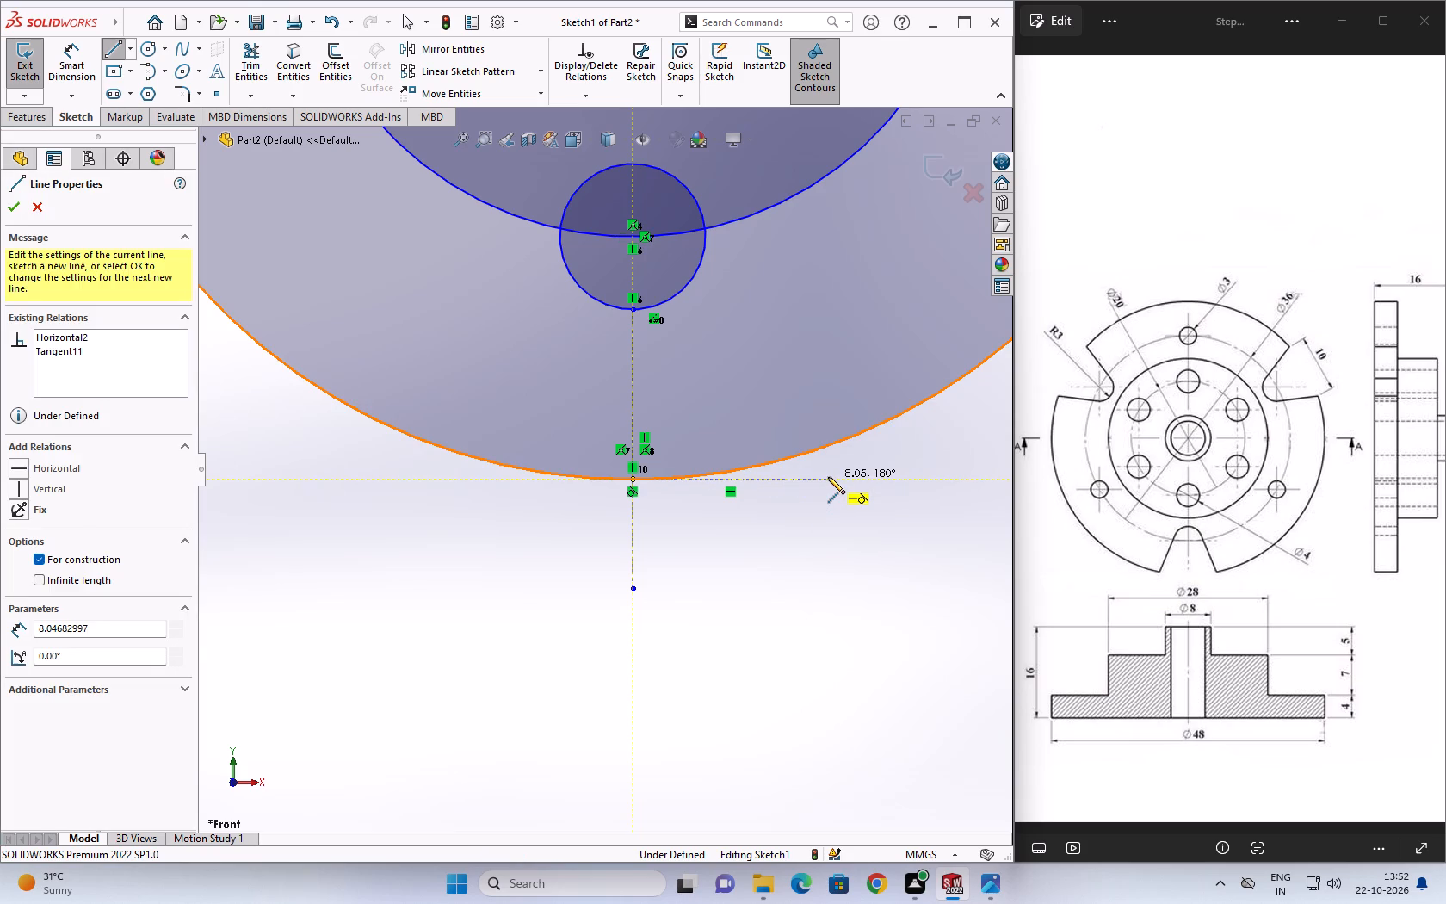
pyautogui.press('Escape')
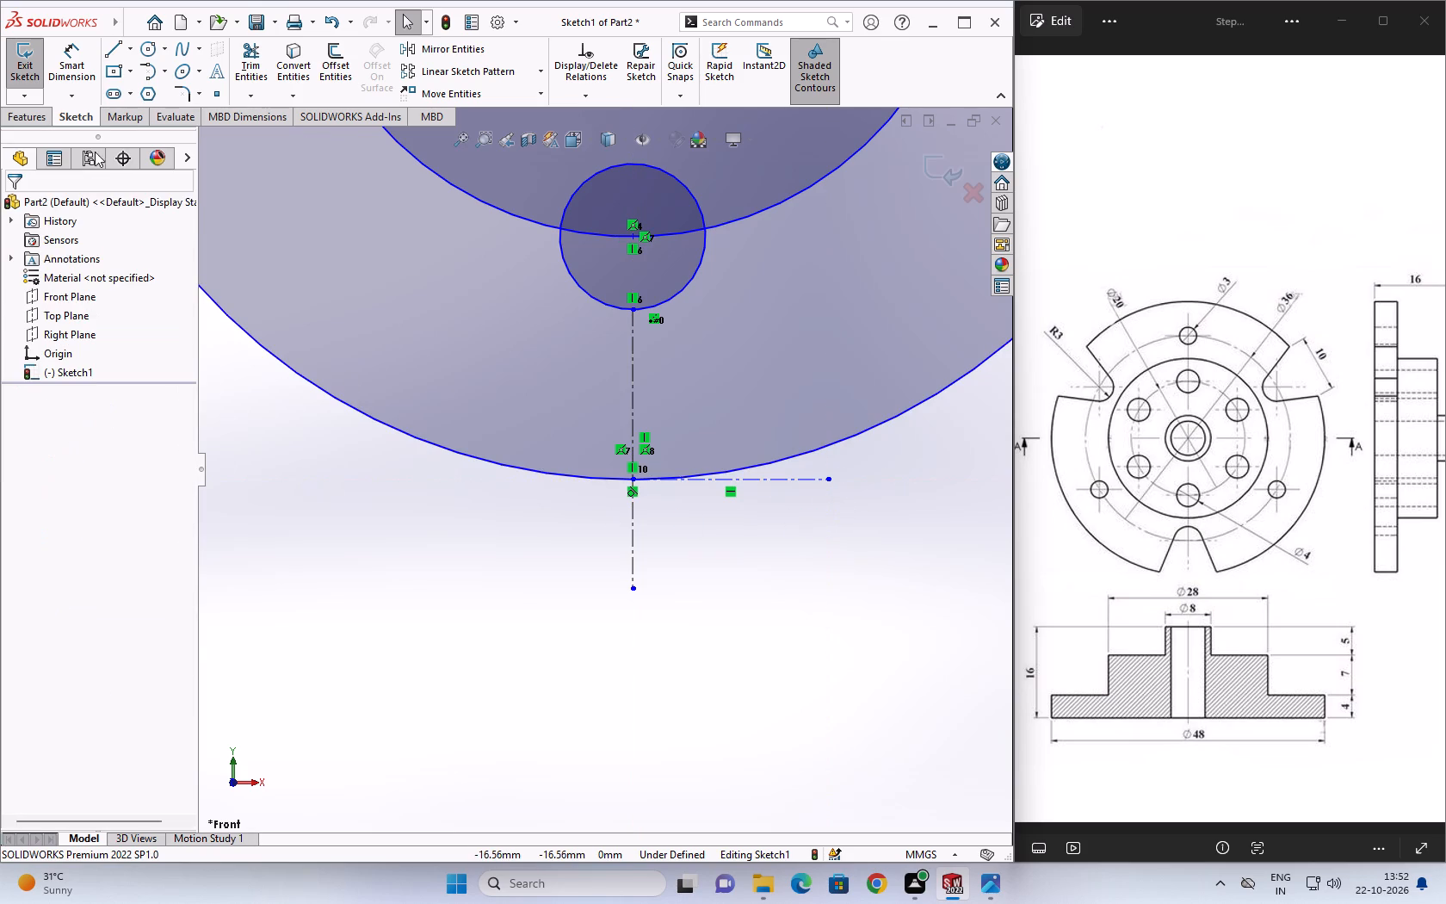
# Dimension the horizontal centerline at the bottom of the outer circle to 5 mm.
pyautogui.click(71, 64)
pyautogui.click(769, 478)
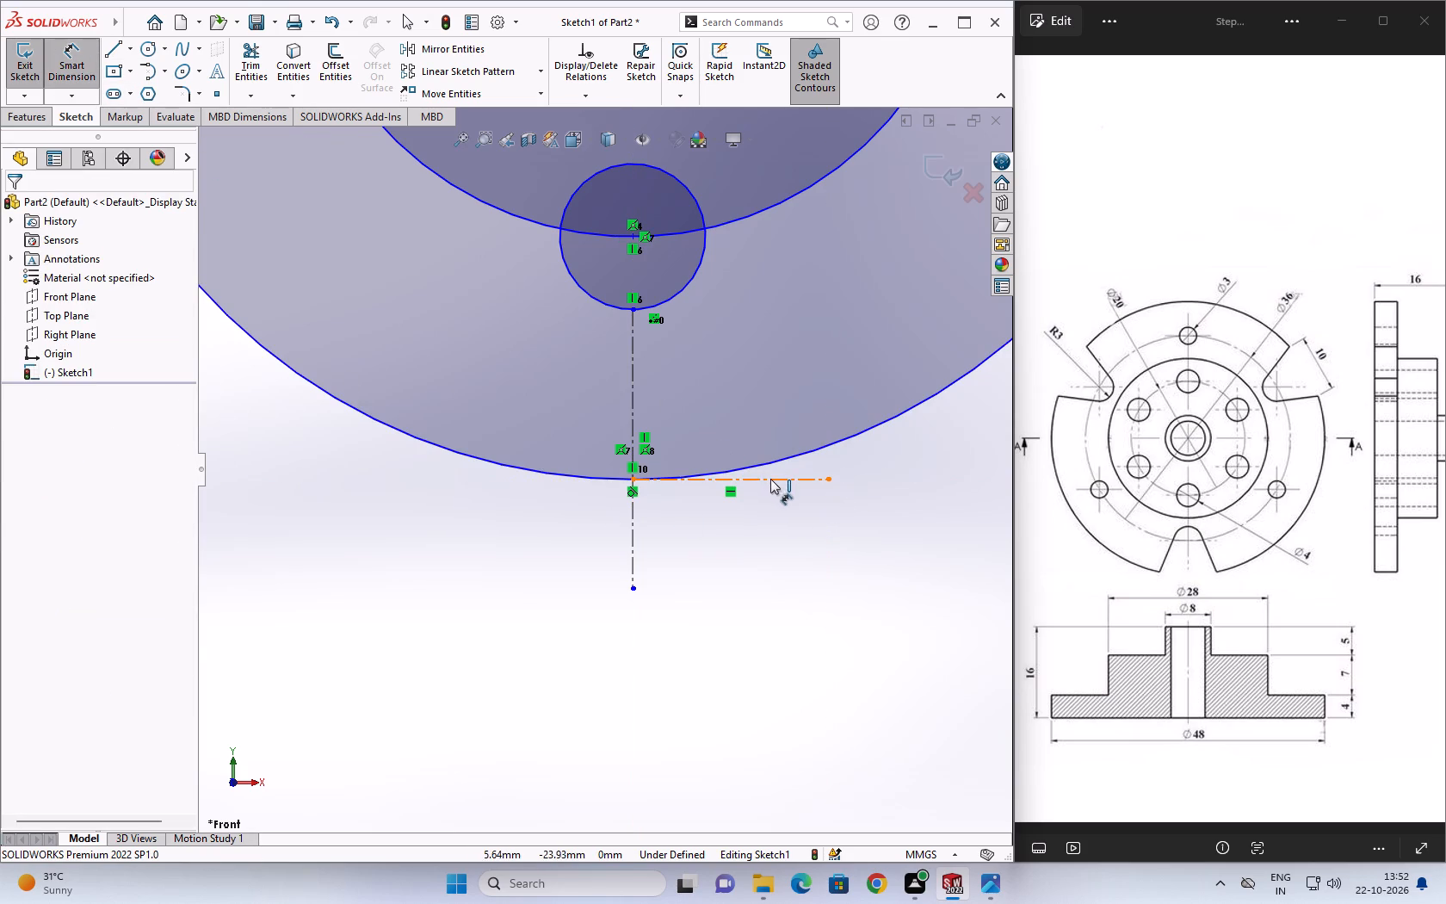
pyautogui.click(772, 529)
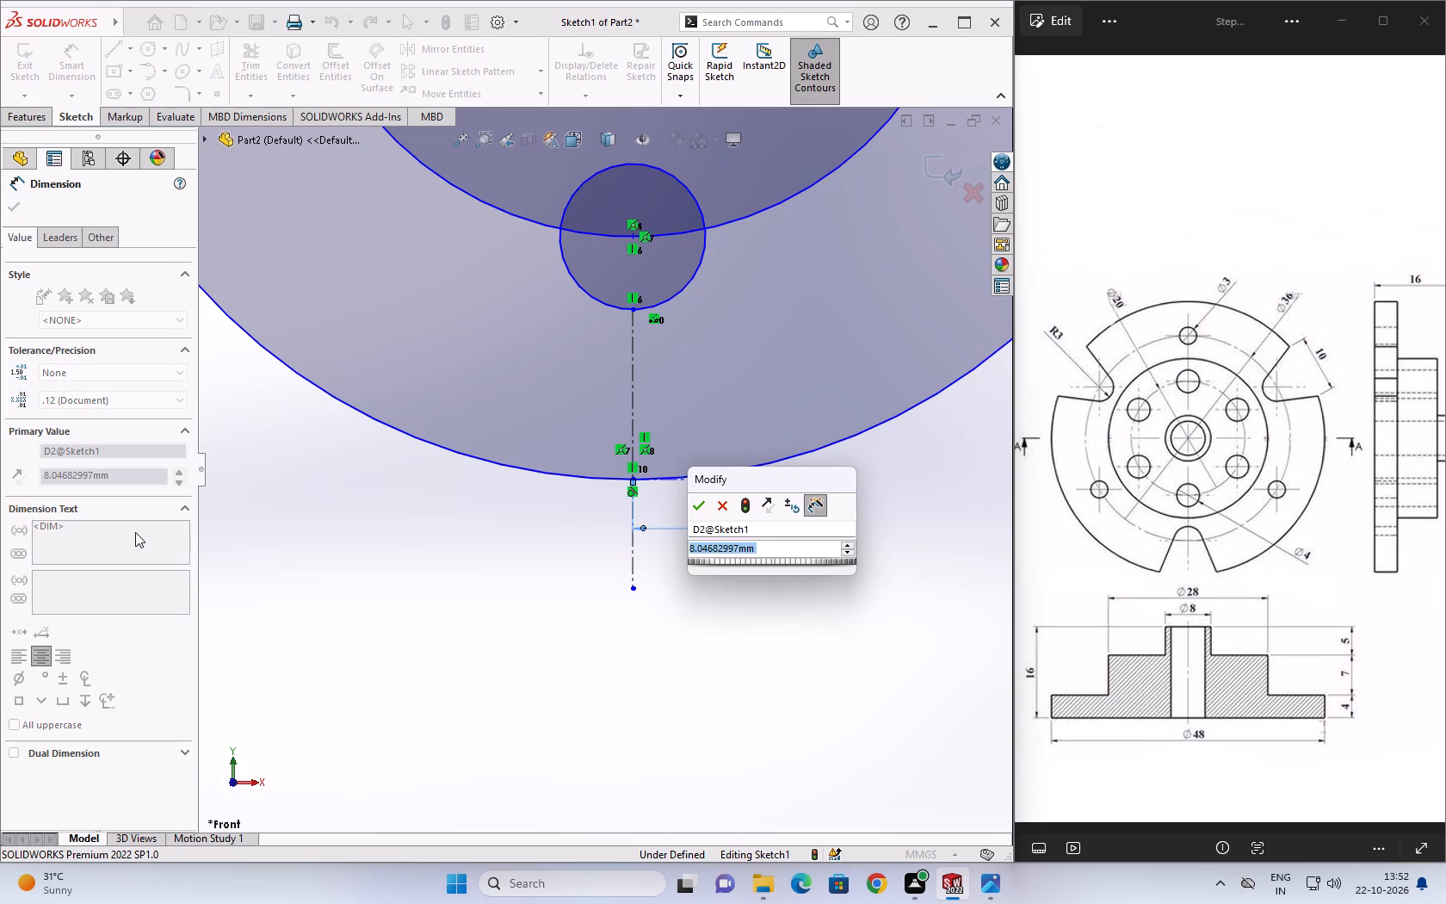
pyautogui.press('5')
pyautogui.press('Return')
pyautogui.press('Escape')
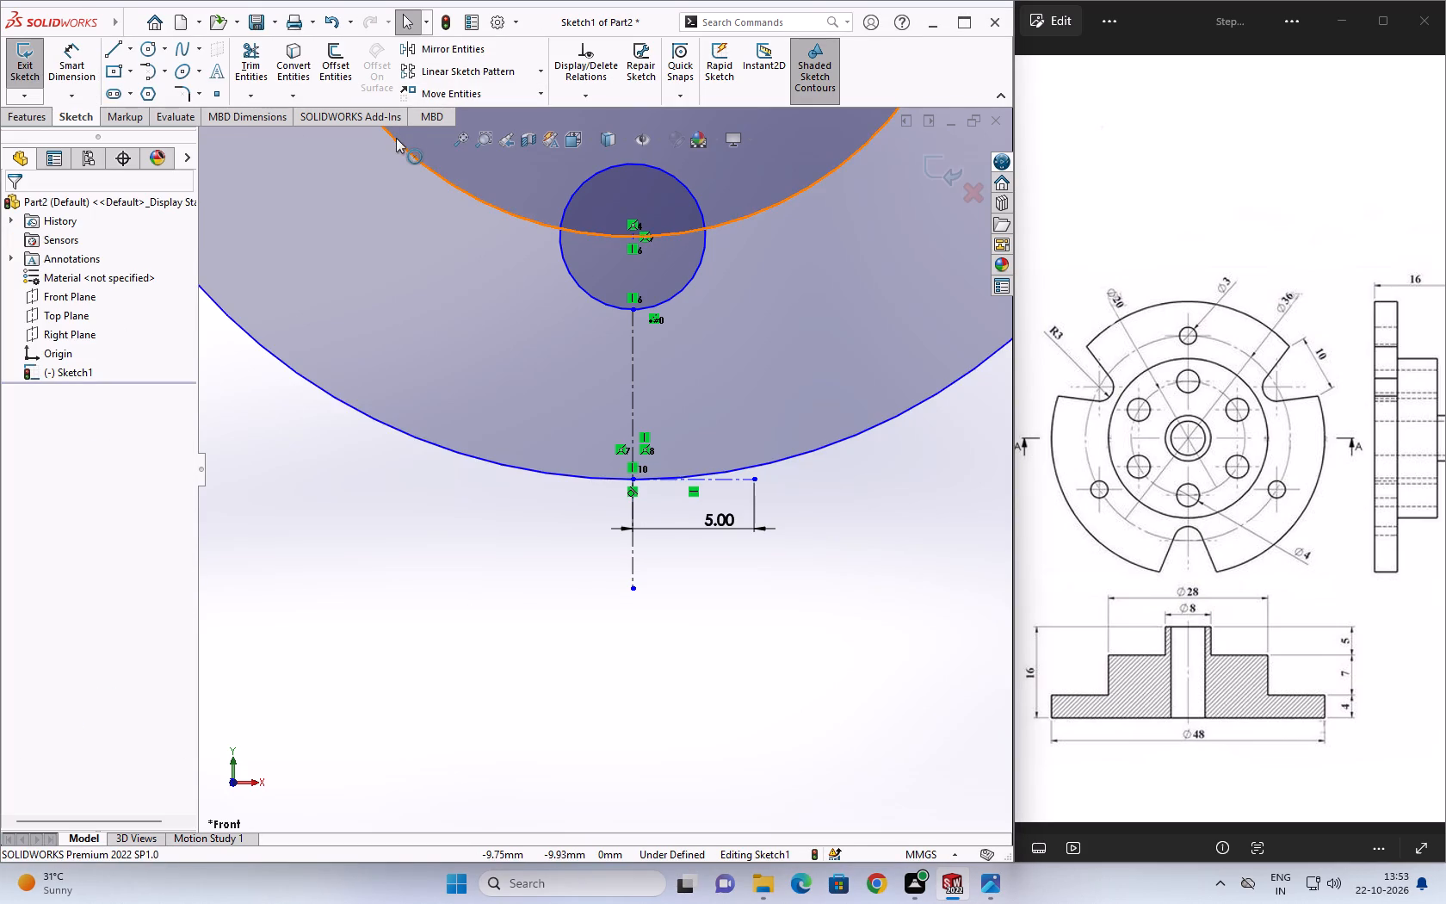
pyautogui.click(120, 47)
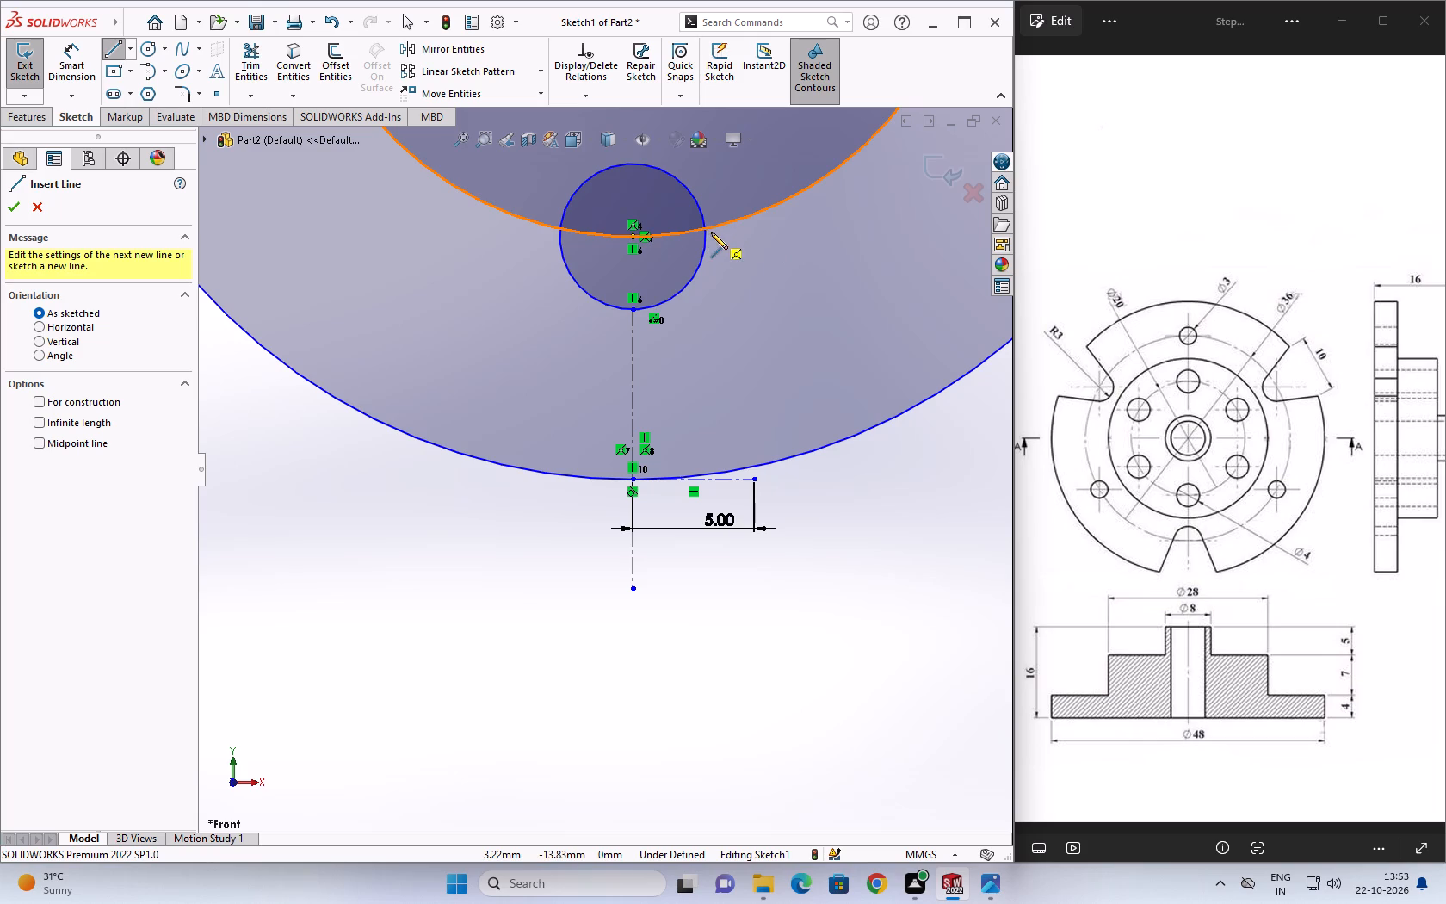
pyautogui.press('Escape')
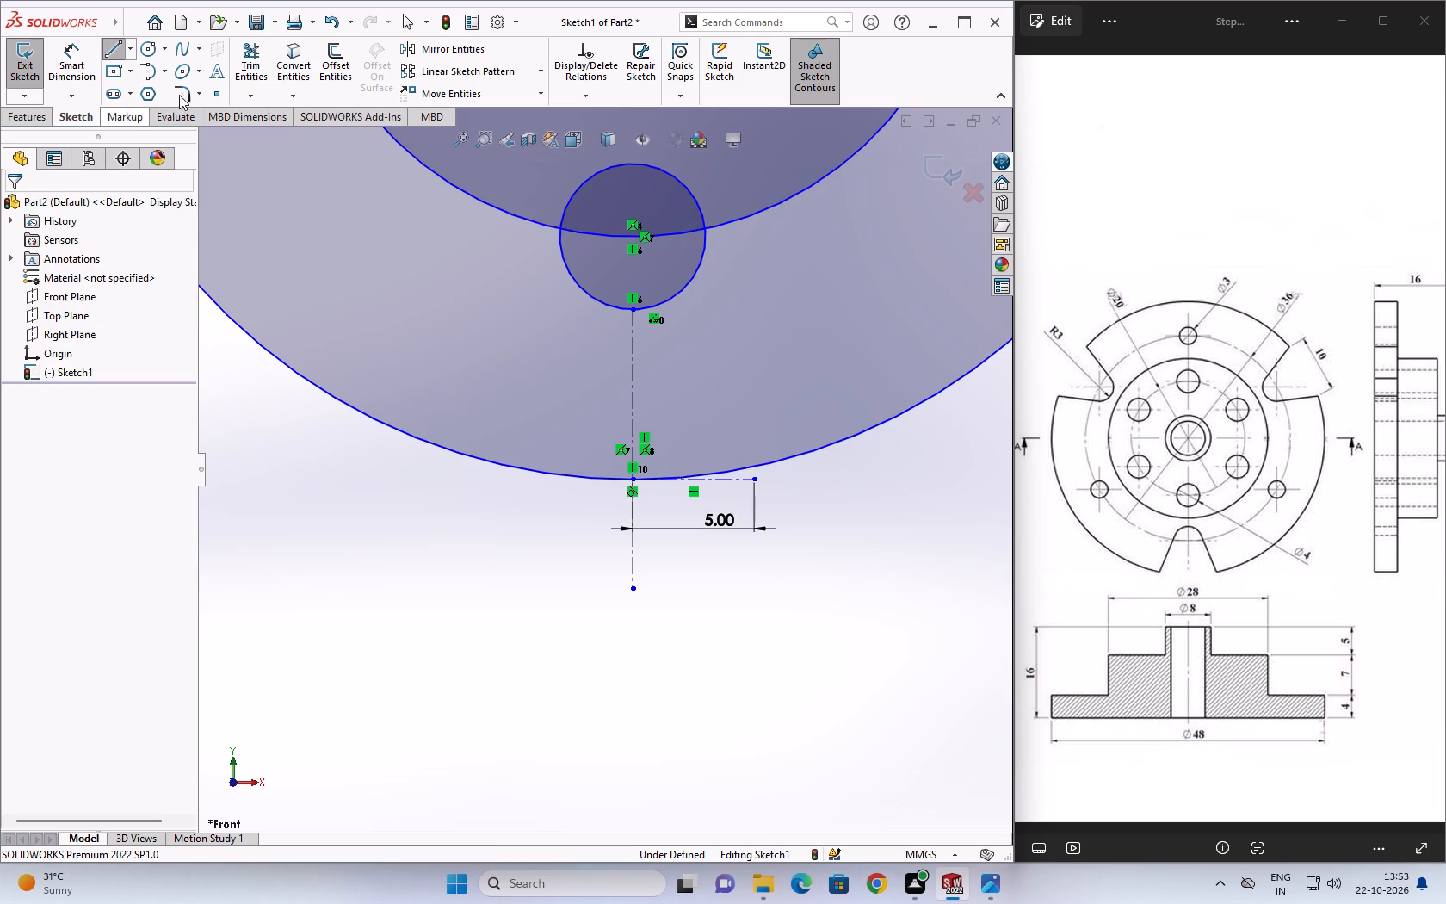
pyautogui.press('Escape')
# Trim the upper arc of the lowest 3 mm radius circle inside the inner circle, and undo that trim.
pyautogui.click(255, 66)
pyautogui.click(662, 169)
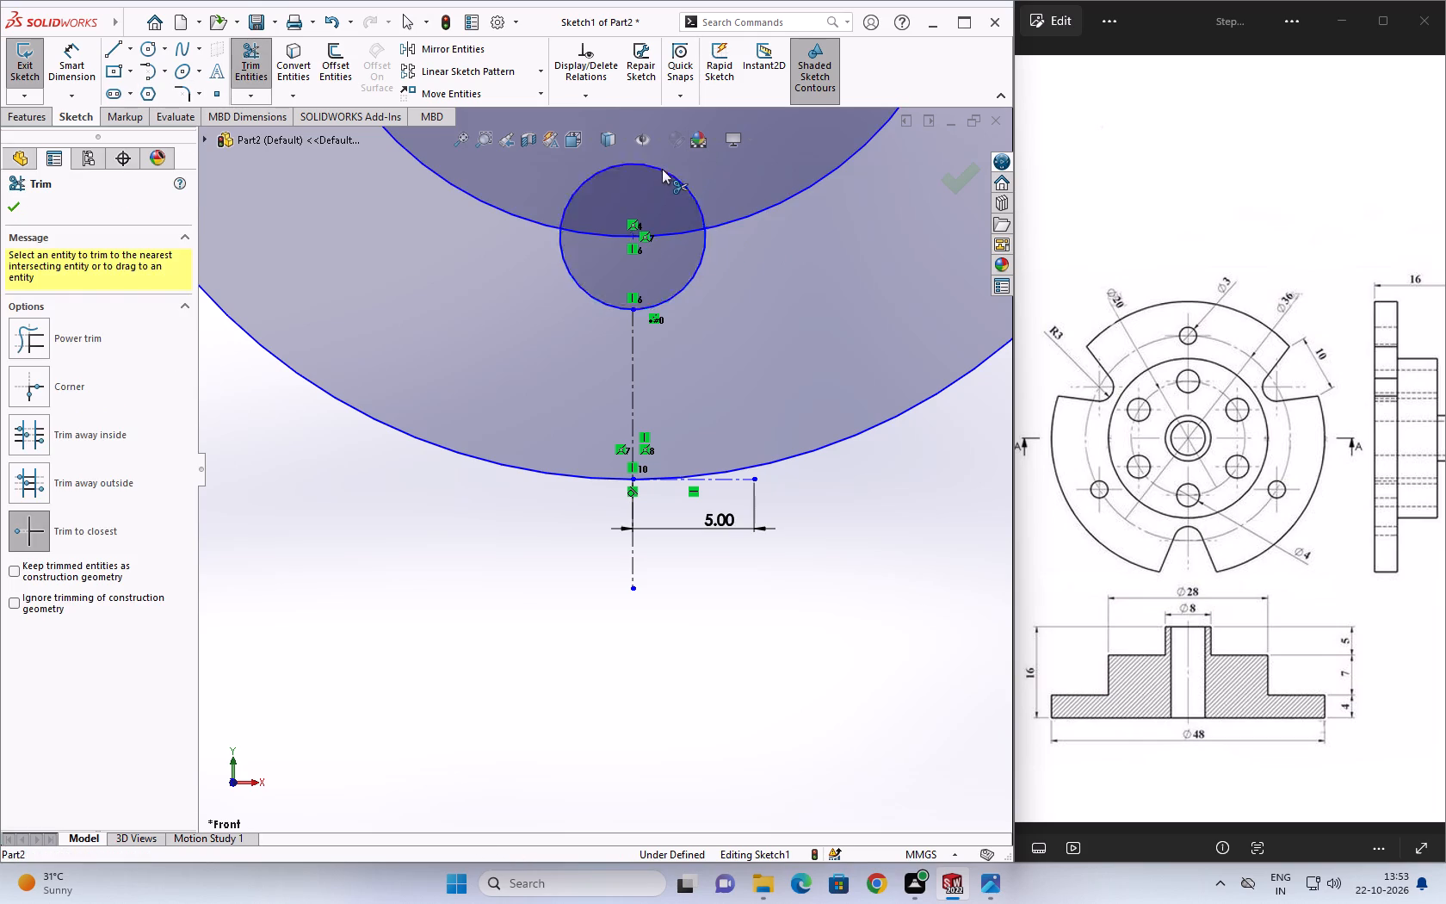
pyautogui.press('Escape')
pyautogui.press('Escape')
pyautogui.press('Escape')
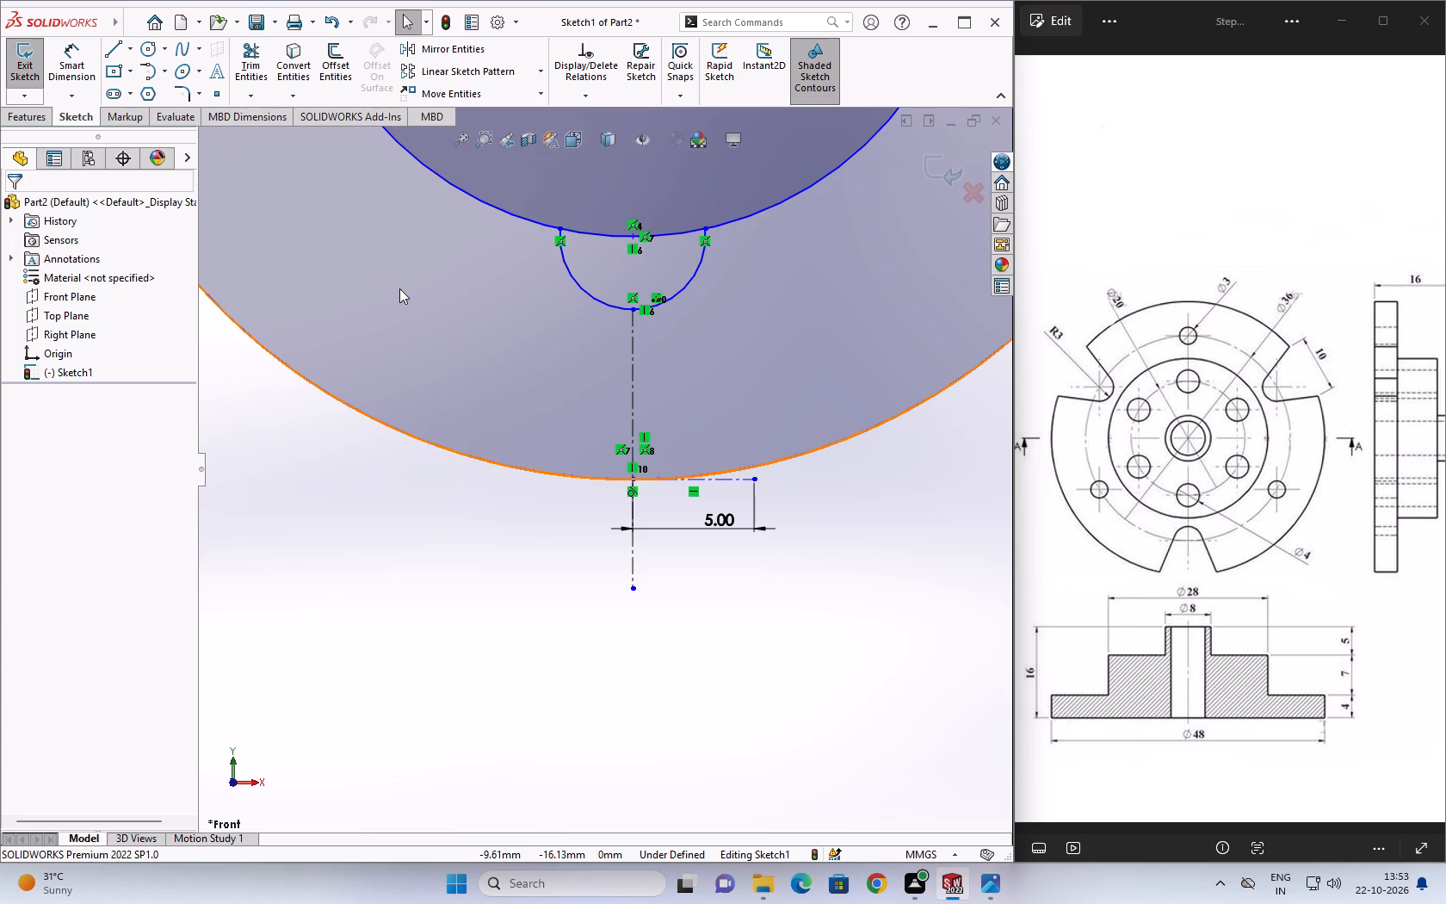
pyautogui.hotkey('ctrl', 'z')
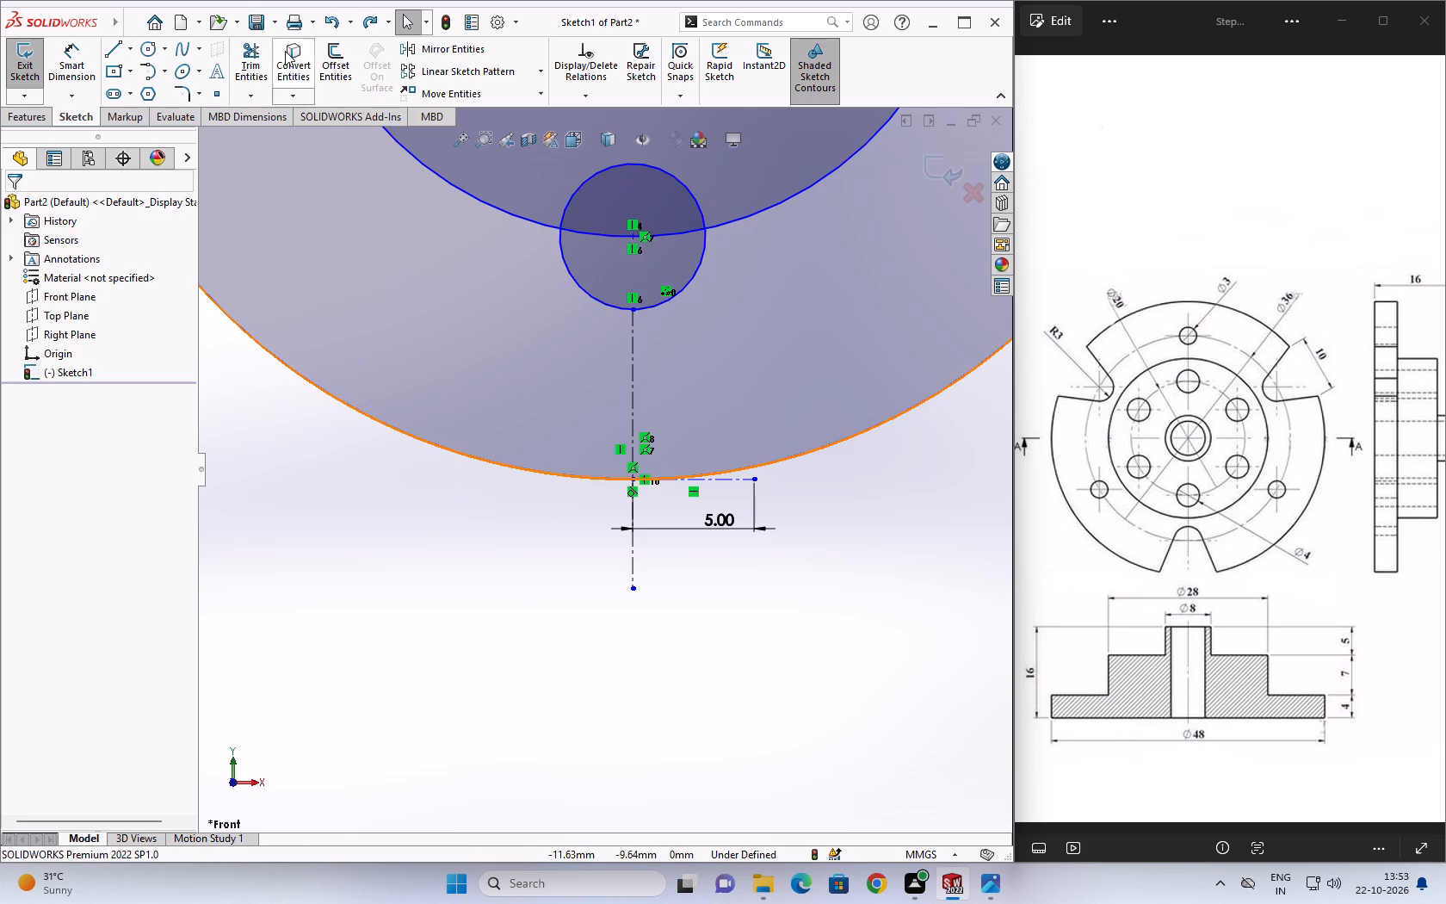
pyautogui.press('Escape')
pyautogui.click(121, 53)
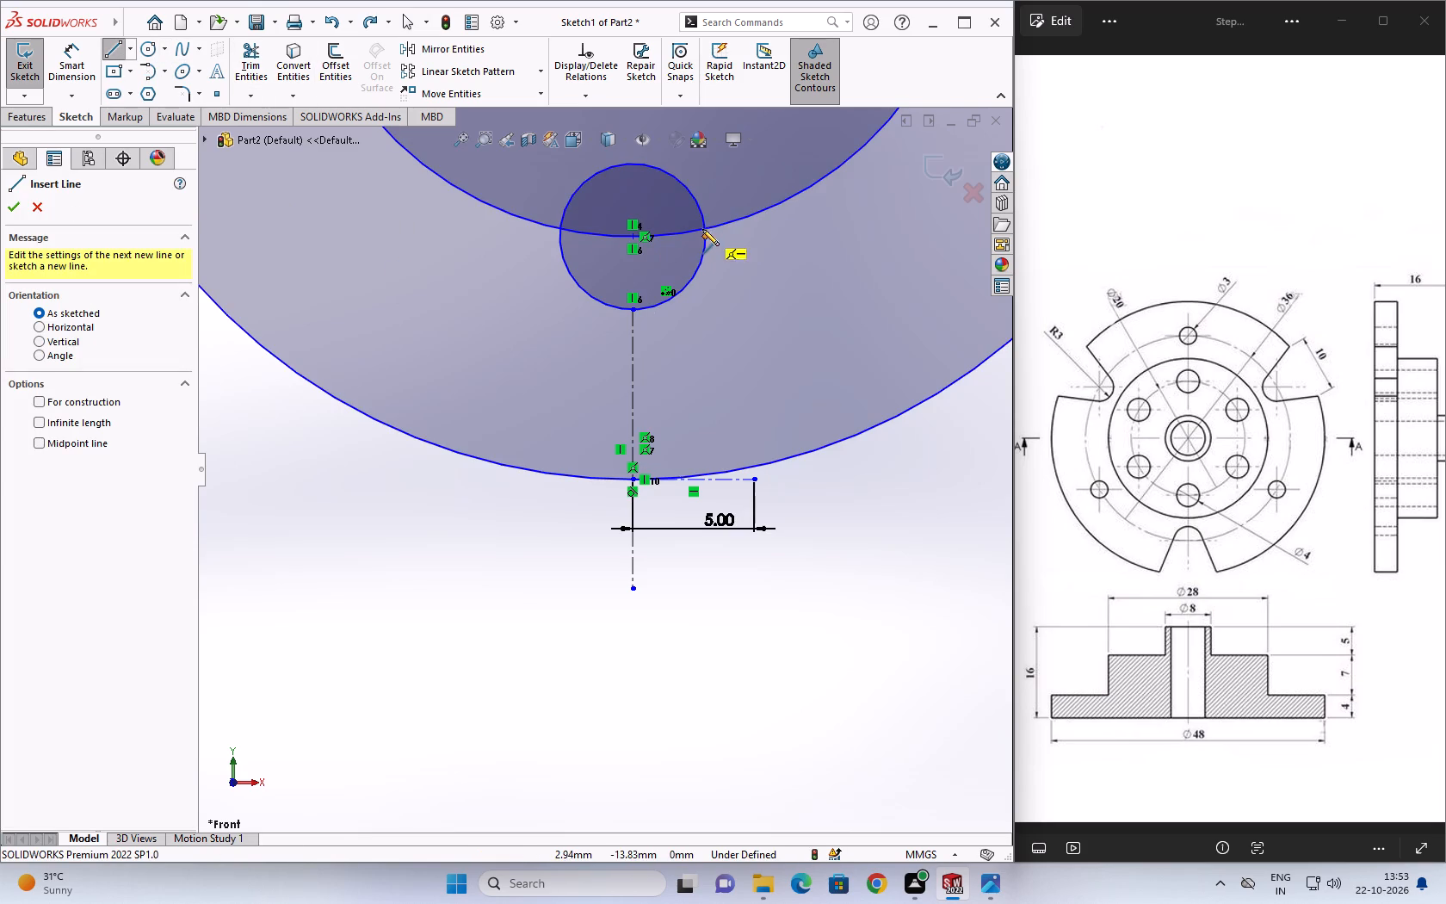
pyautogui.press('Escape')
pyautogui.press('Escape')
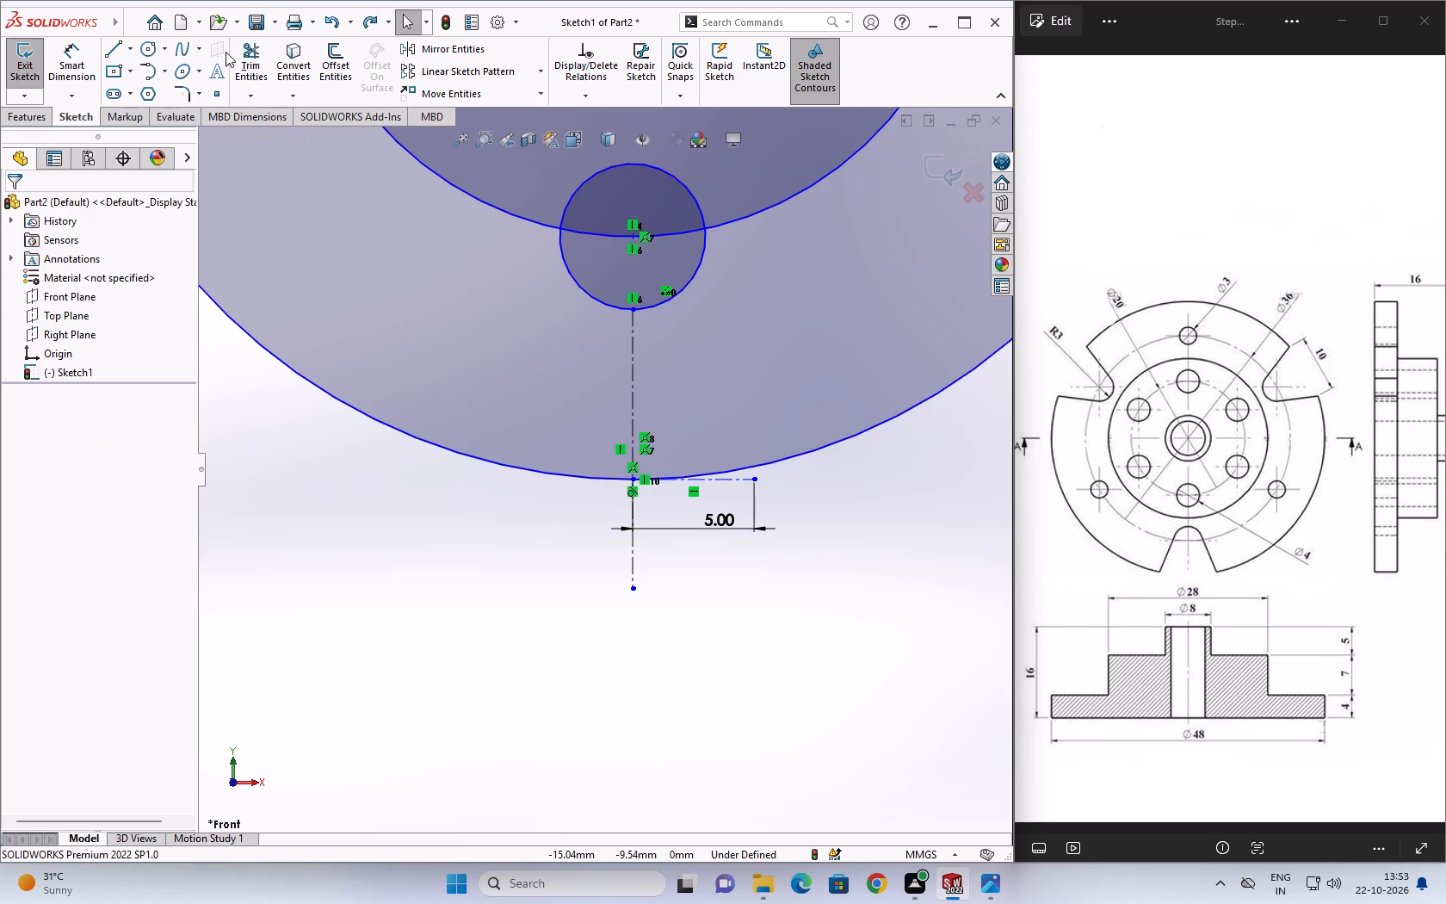
# Trim both lower arcs of the lowest 3 mm radius circle, keeping only the half inside the inner circle.
pyautogui.click(247, 59)
pyautogui.click(588, 292)
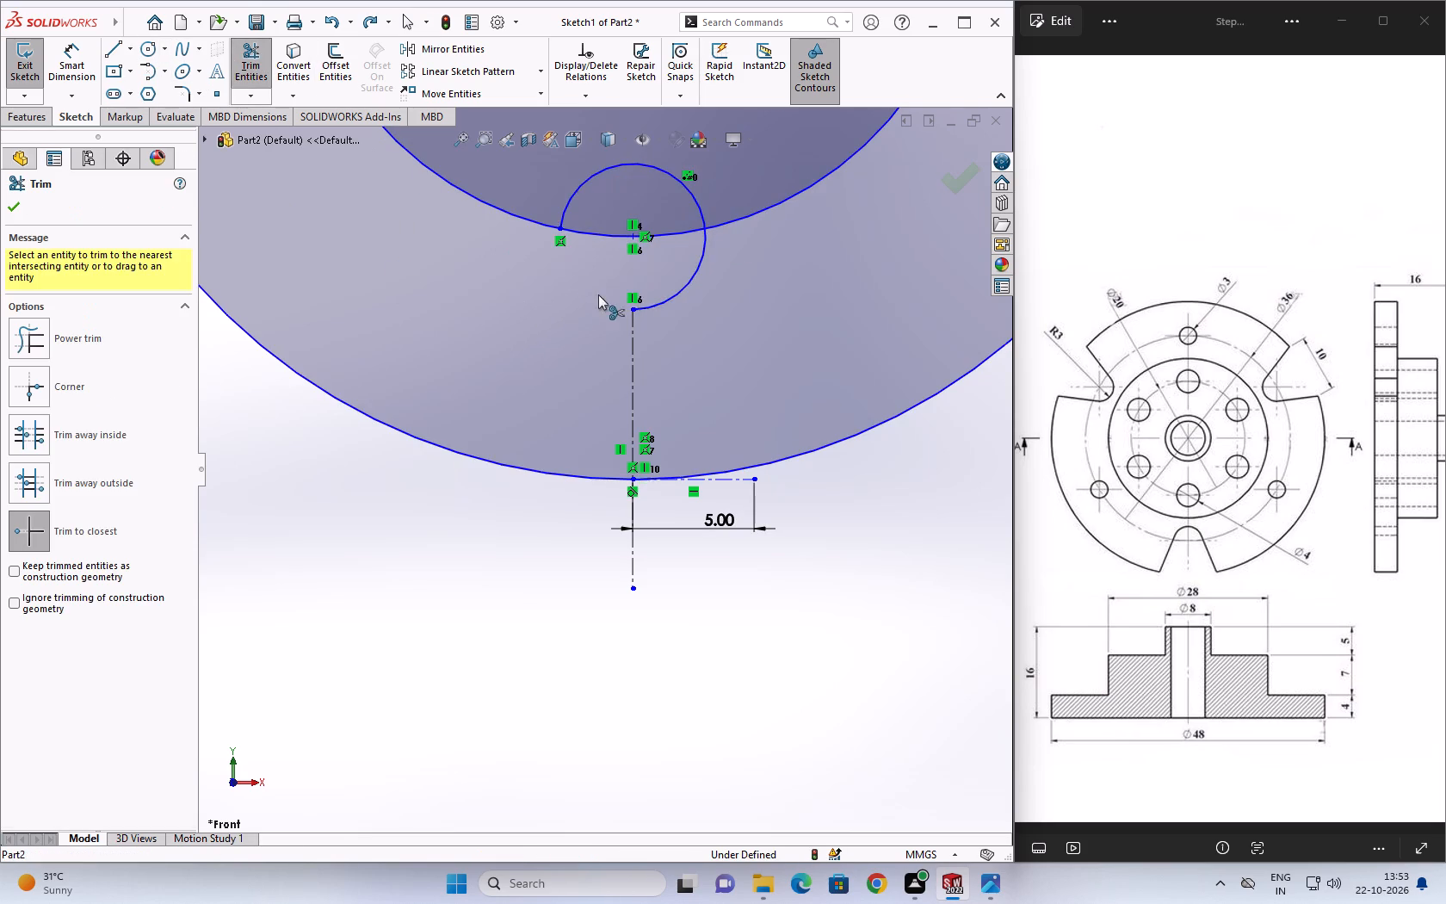
pyautogui.click(670, 297)
pyautogui.press('Escape')
pyautogui.press('Escape')
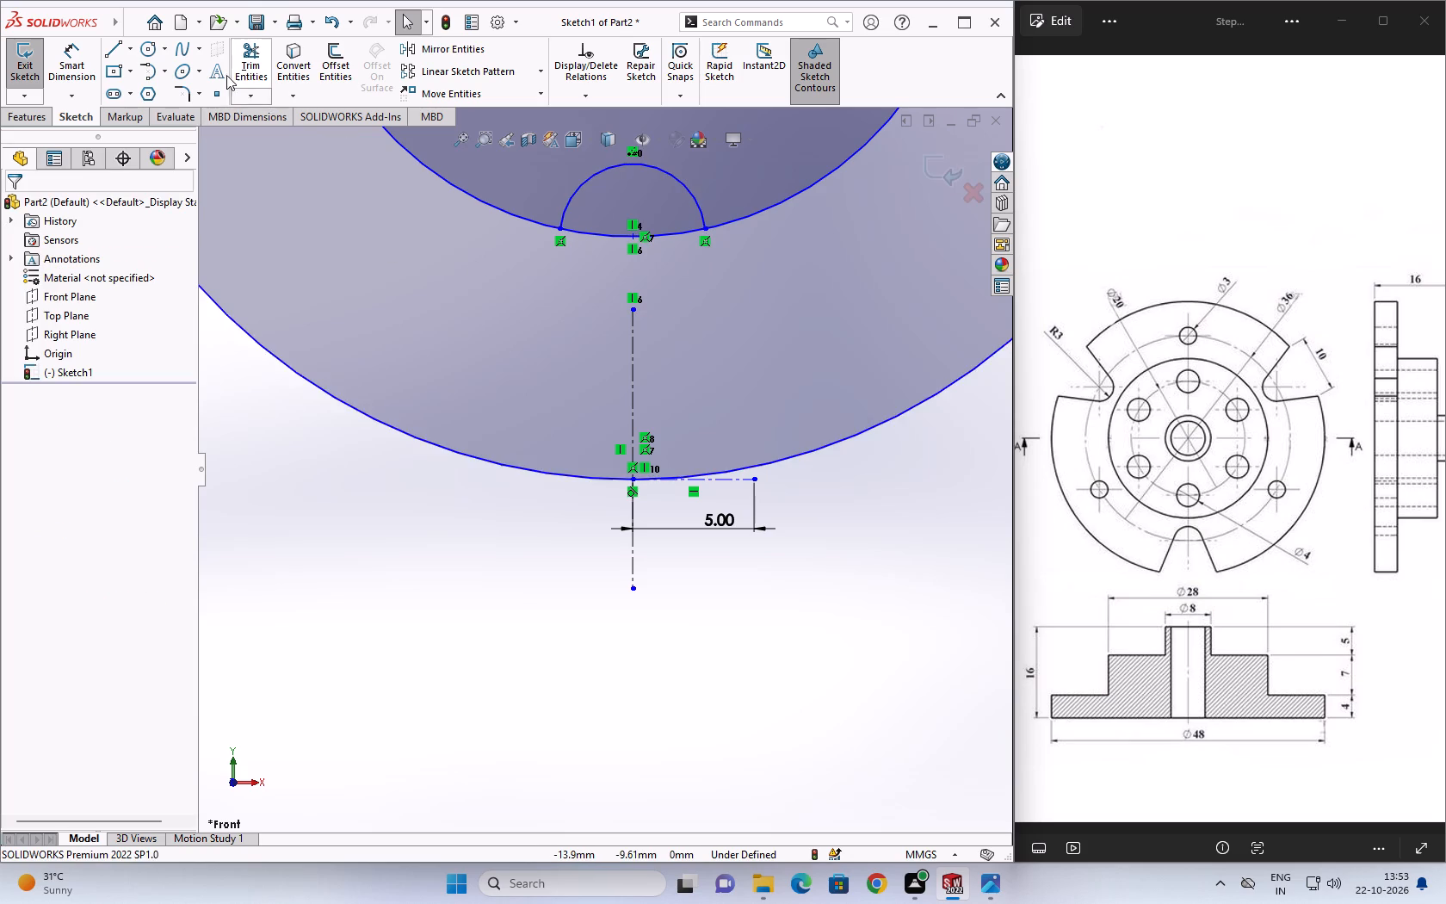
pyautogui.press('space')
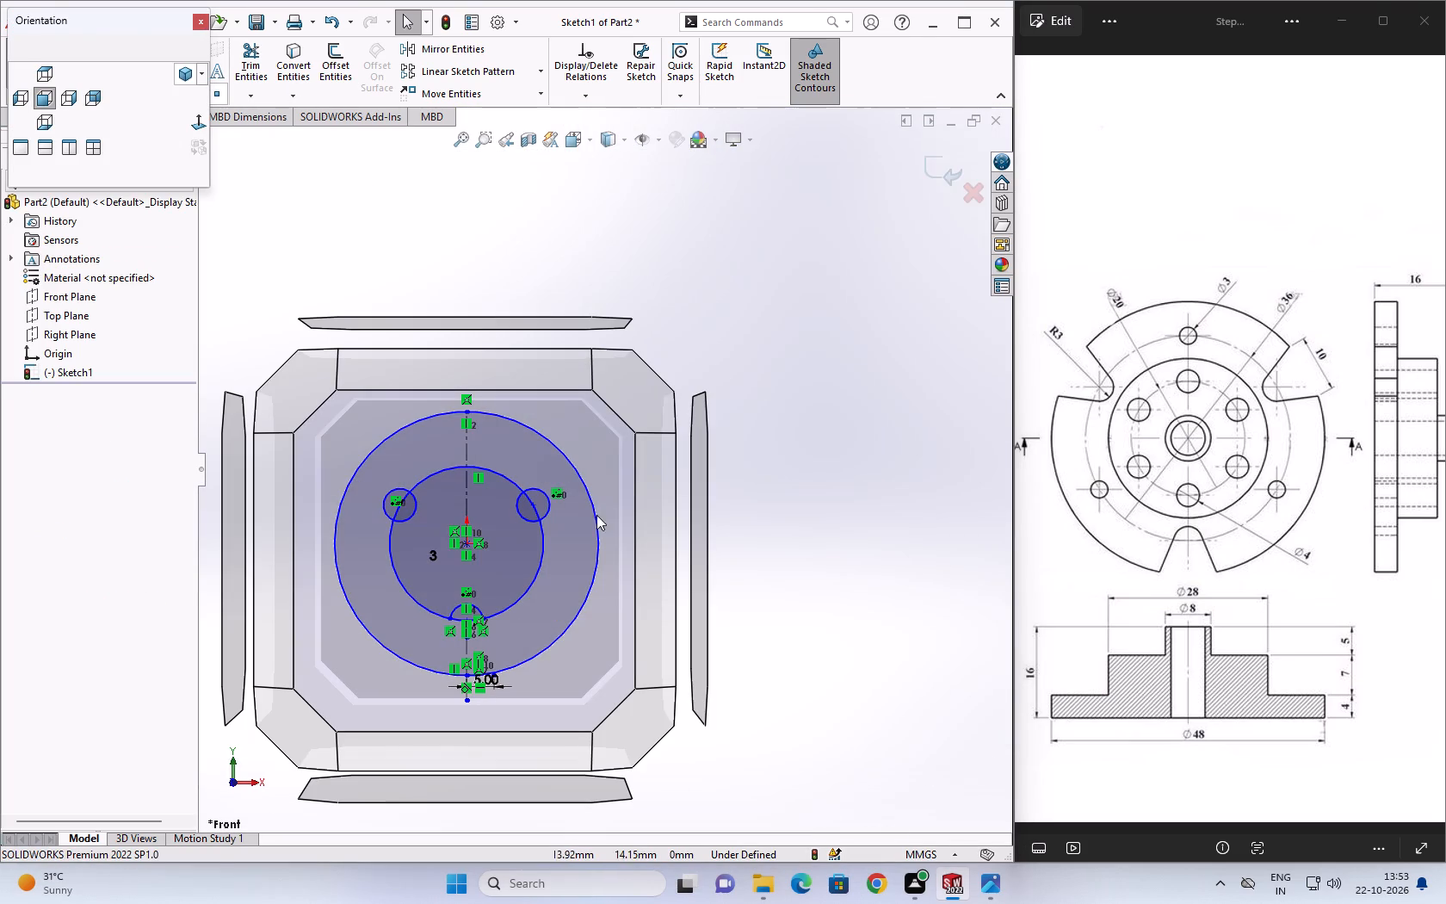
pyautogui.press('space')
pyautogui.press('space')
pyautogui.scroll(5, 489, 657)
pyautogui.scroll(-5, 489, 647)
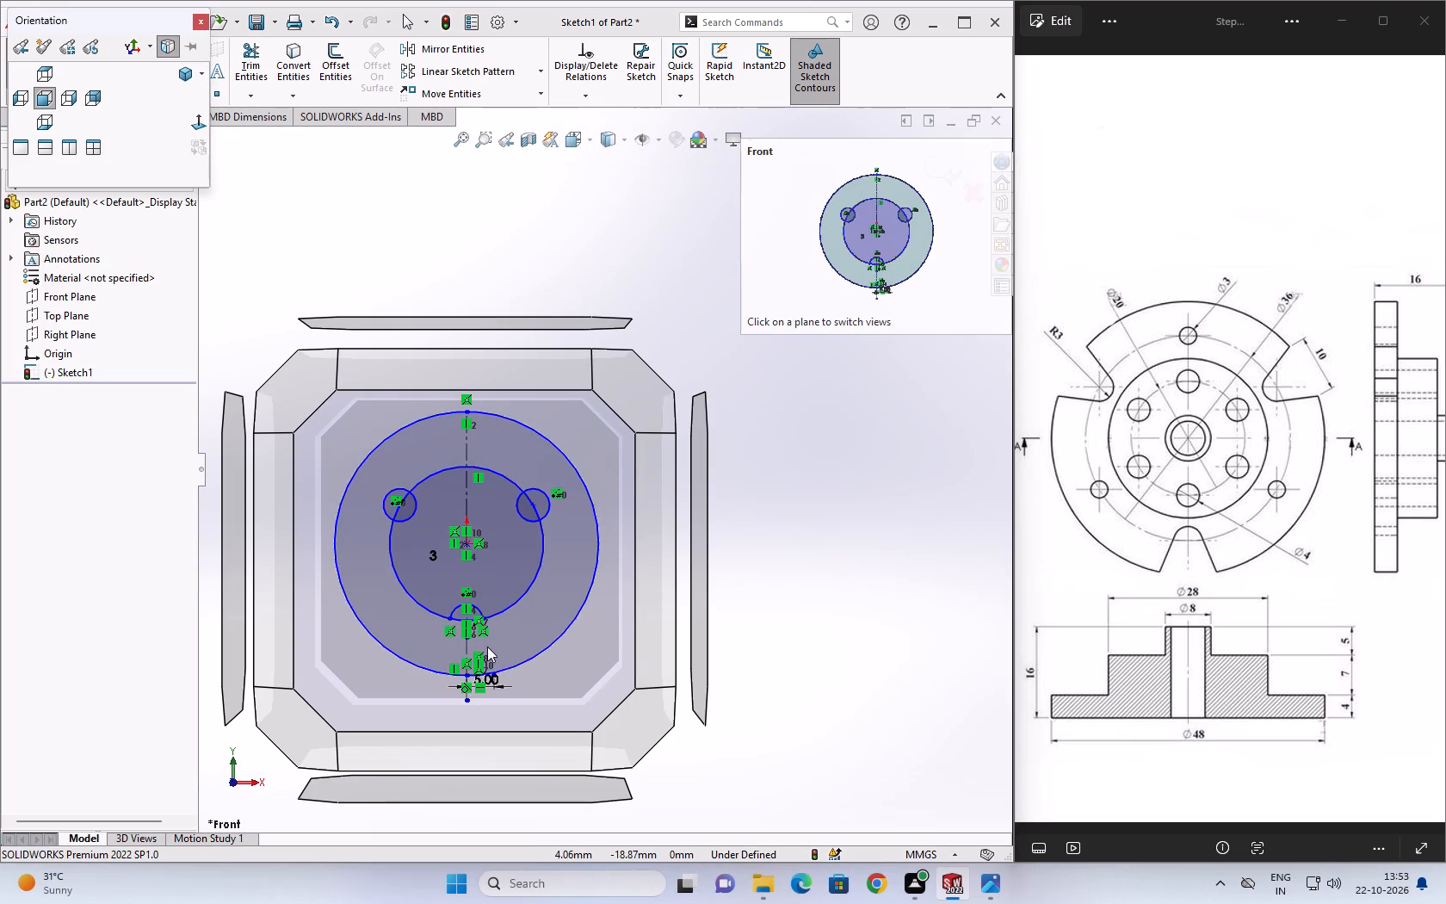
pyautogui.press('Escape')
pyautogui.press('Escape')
# Trim the inner circle's segment between the two ends of the bottom 3 mm radius arc.
pyautogui.click(246, 62)
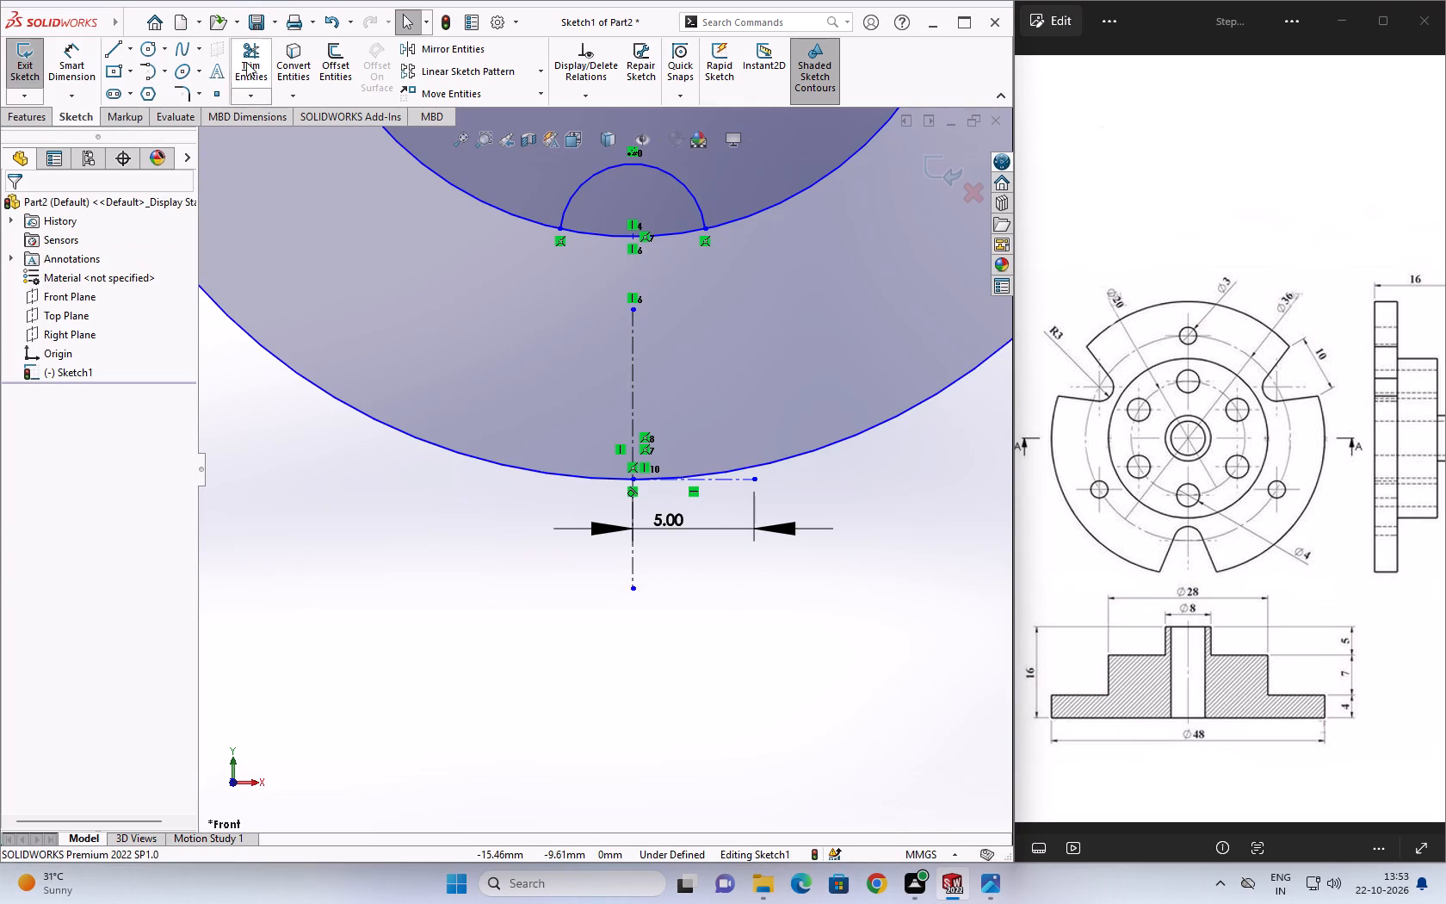
pyautogui.click(608, 232)
pyautogui.press('Escape')
pyautogui.press('Escape')
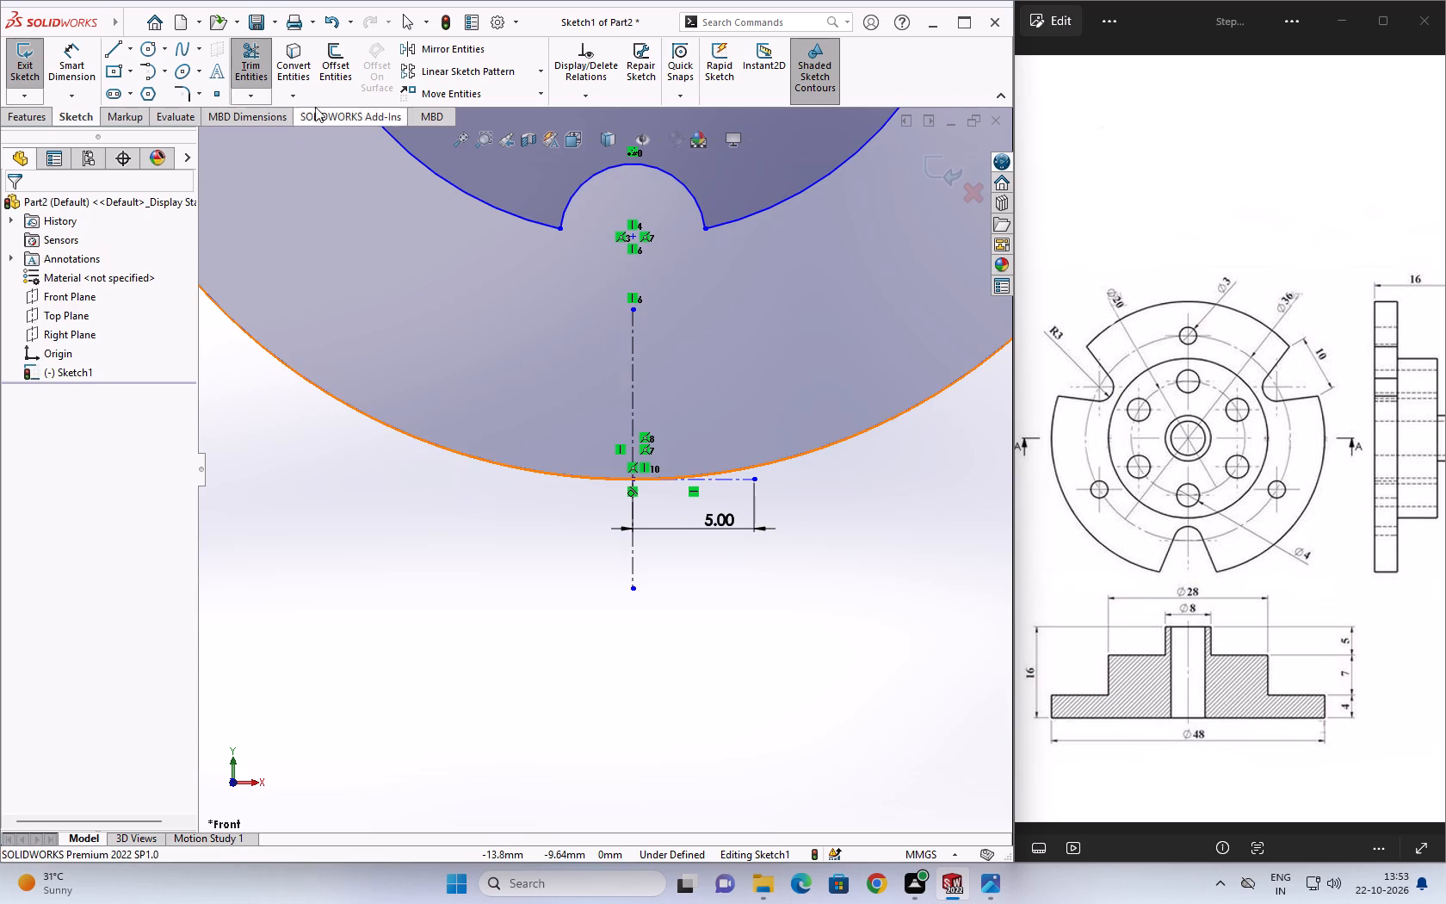
pyautogui.press('Escape')
# Sketch a solid line from the right end of the bottom 3 mm radius arc to the outer end of the 5 mm centerline.
pyautogui.click(121, 53)
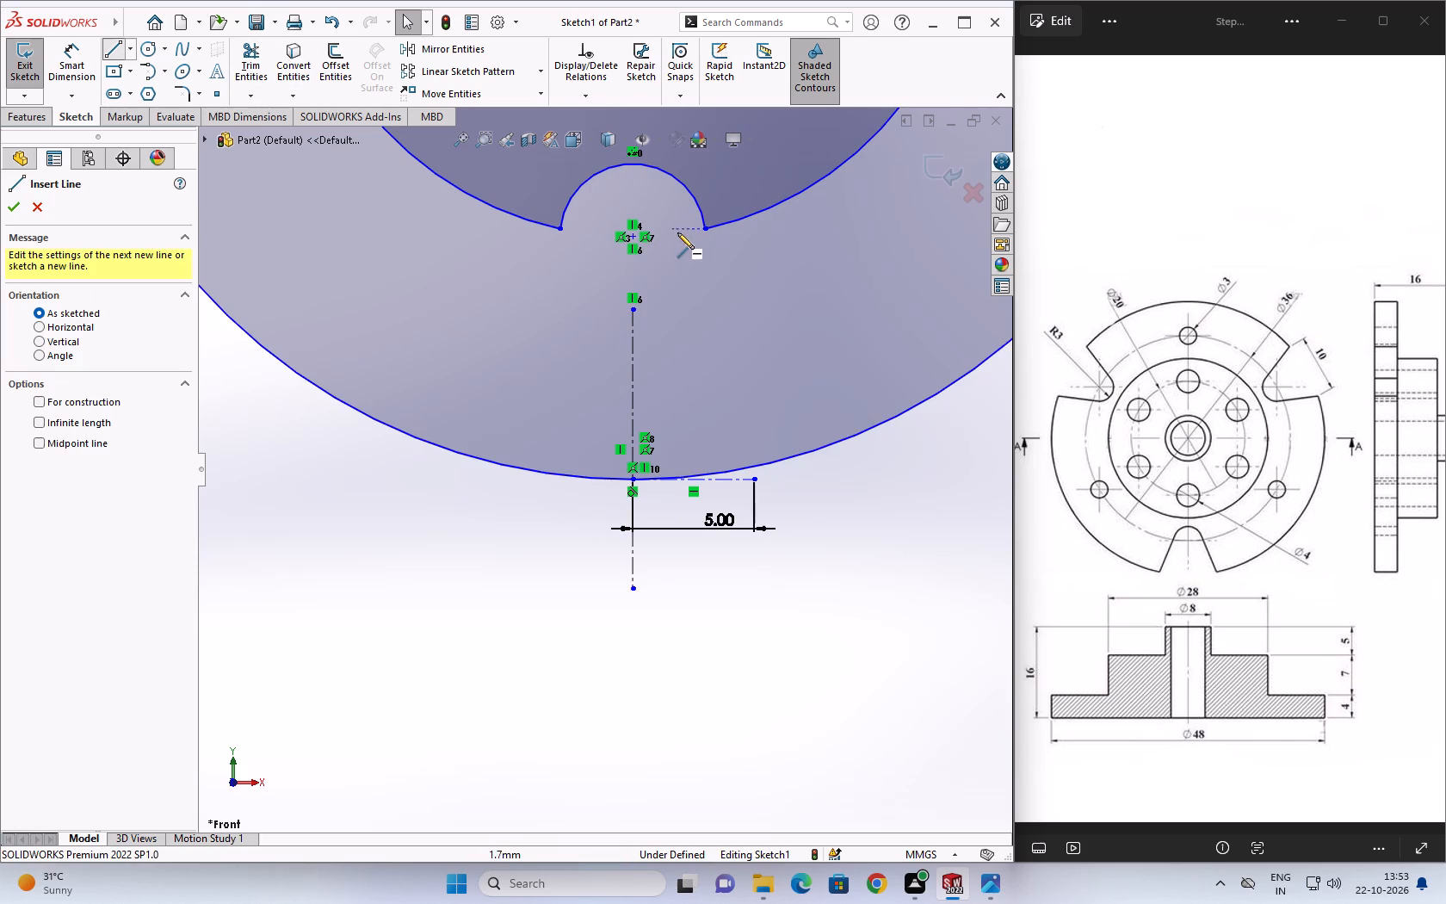
pyautogui.click(704, 231)
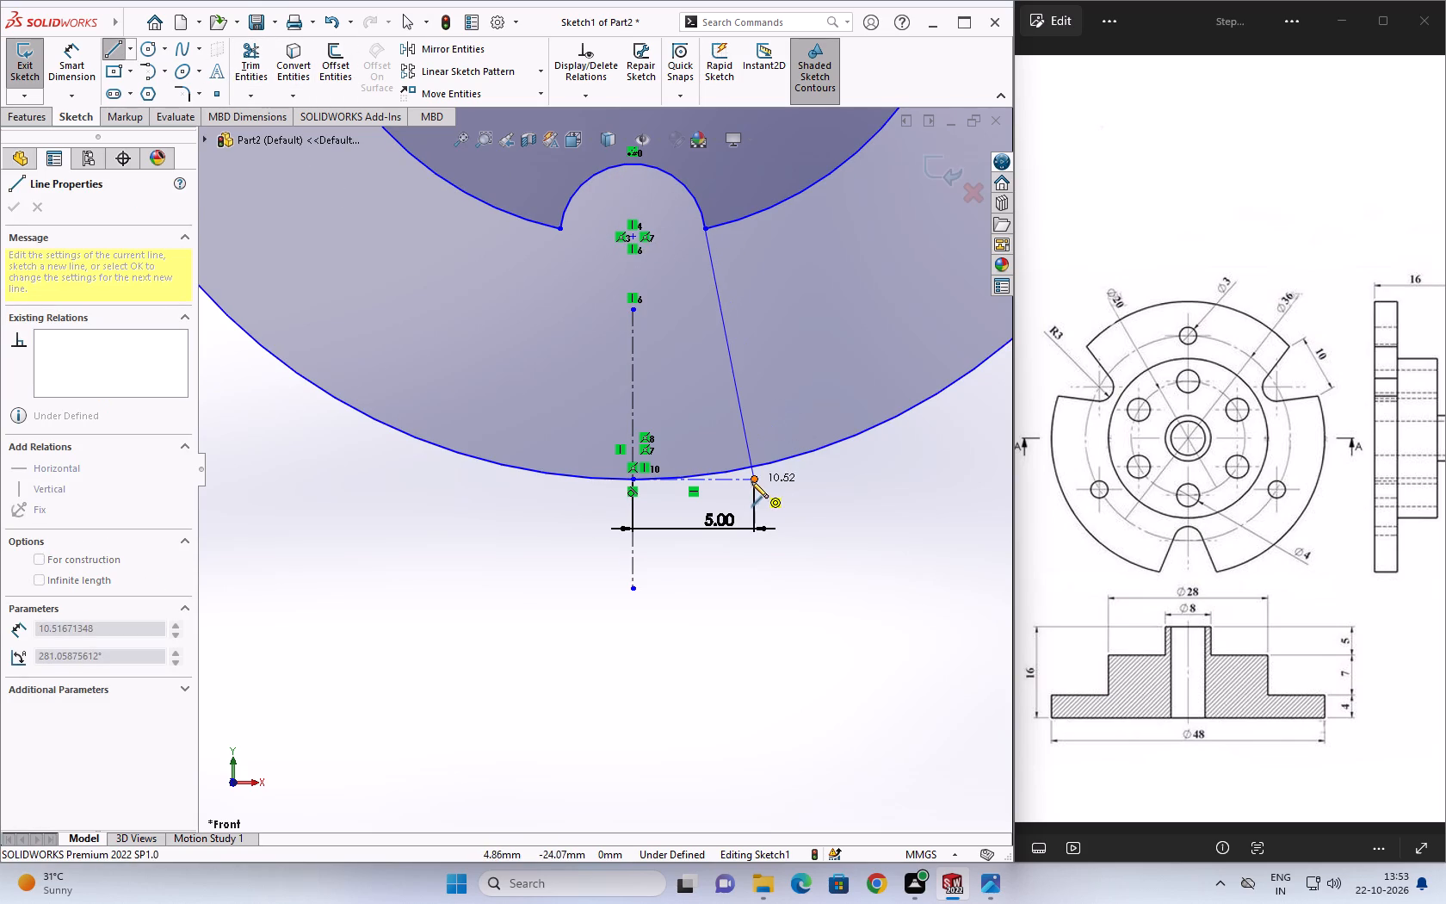
pyautogui.click(755, 481)
pyautogui.press('Escape')
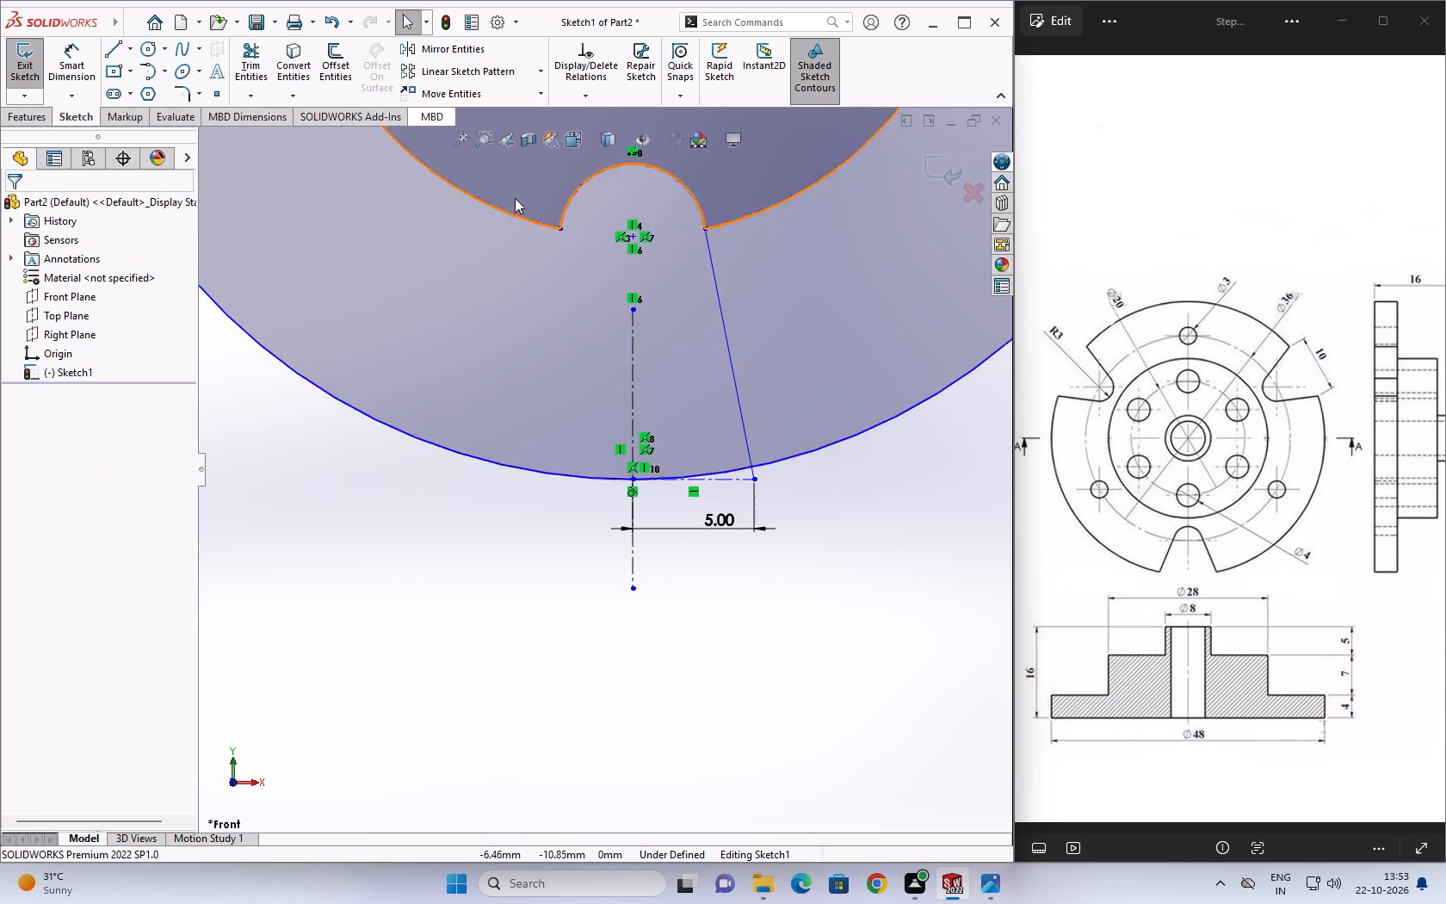
# Trim away the 5 mm horizontal centerline and the slot side line's overhang beyond the outer circle.
pyautogui.click(243, 53)
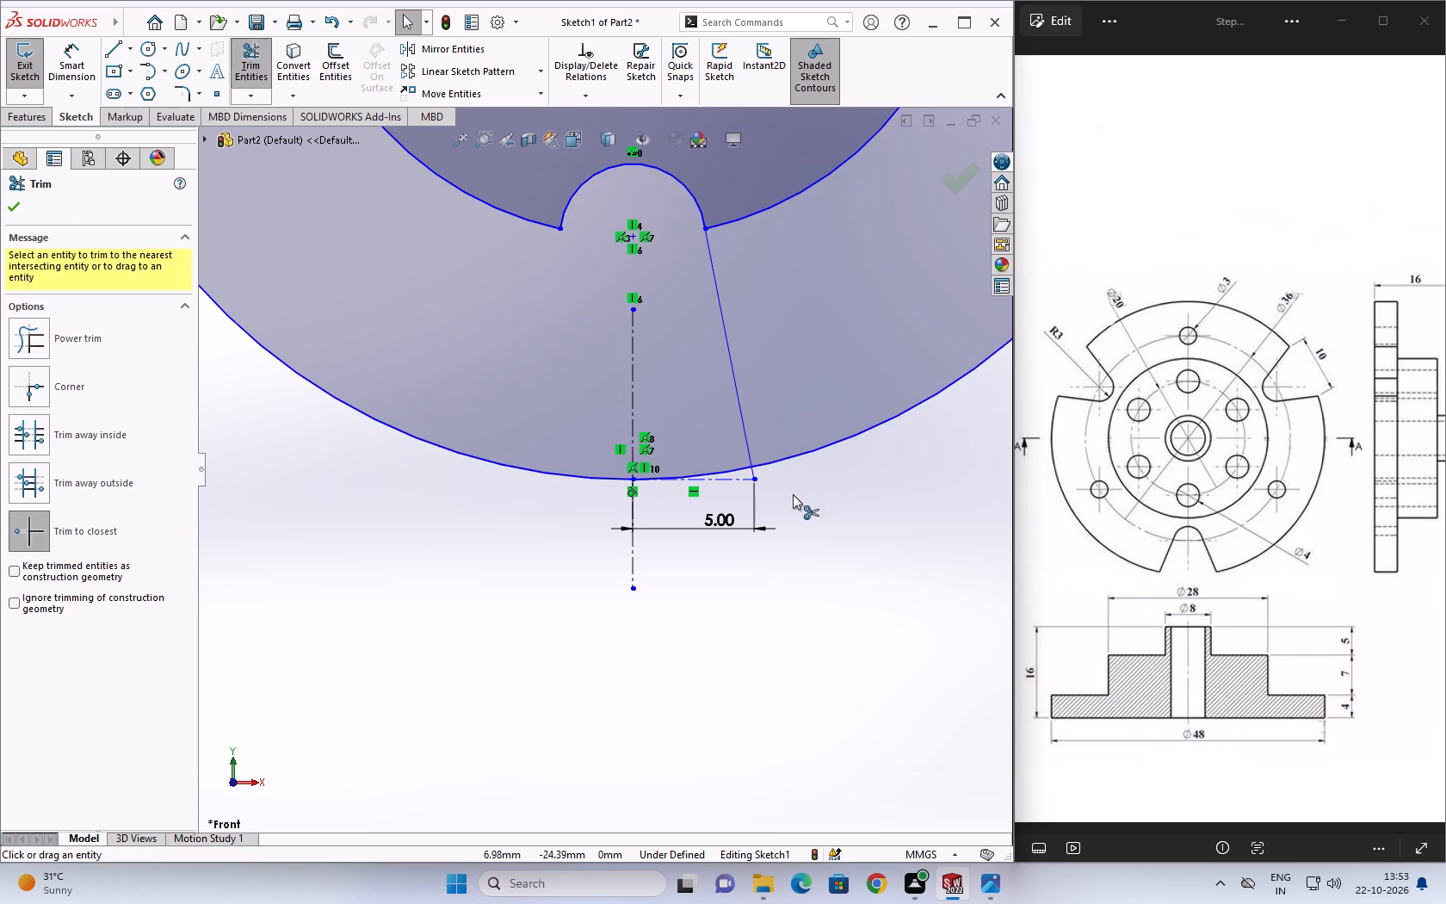
pyautogui.click(746, 481)
pyautogui.click(755, 474)
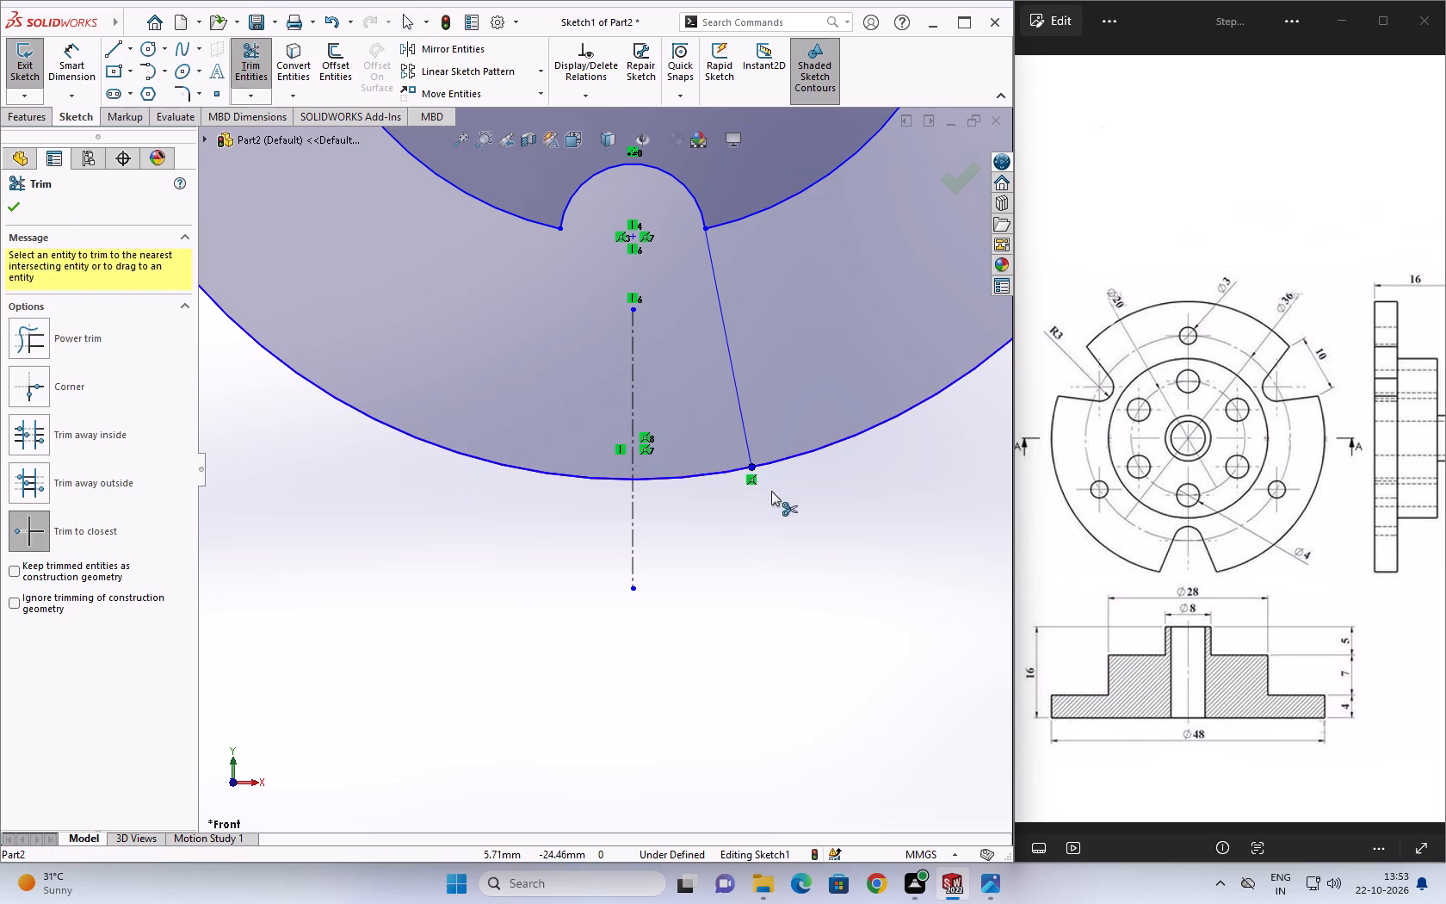
pyautogui.press('Escape')
pyautogui.press('Escape')
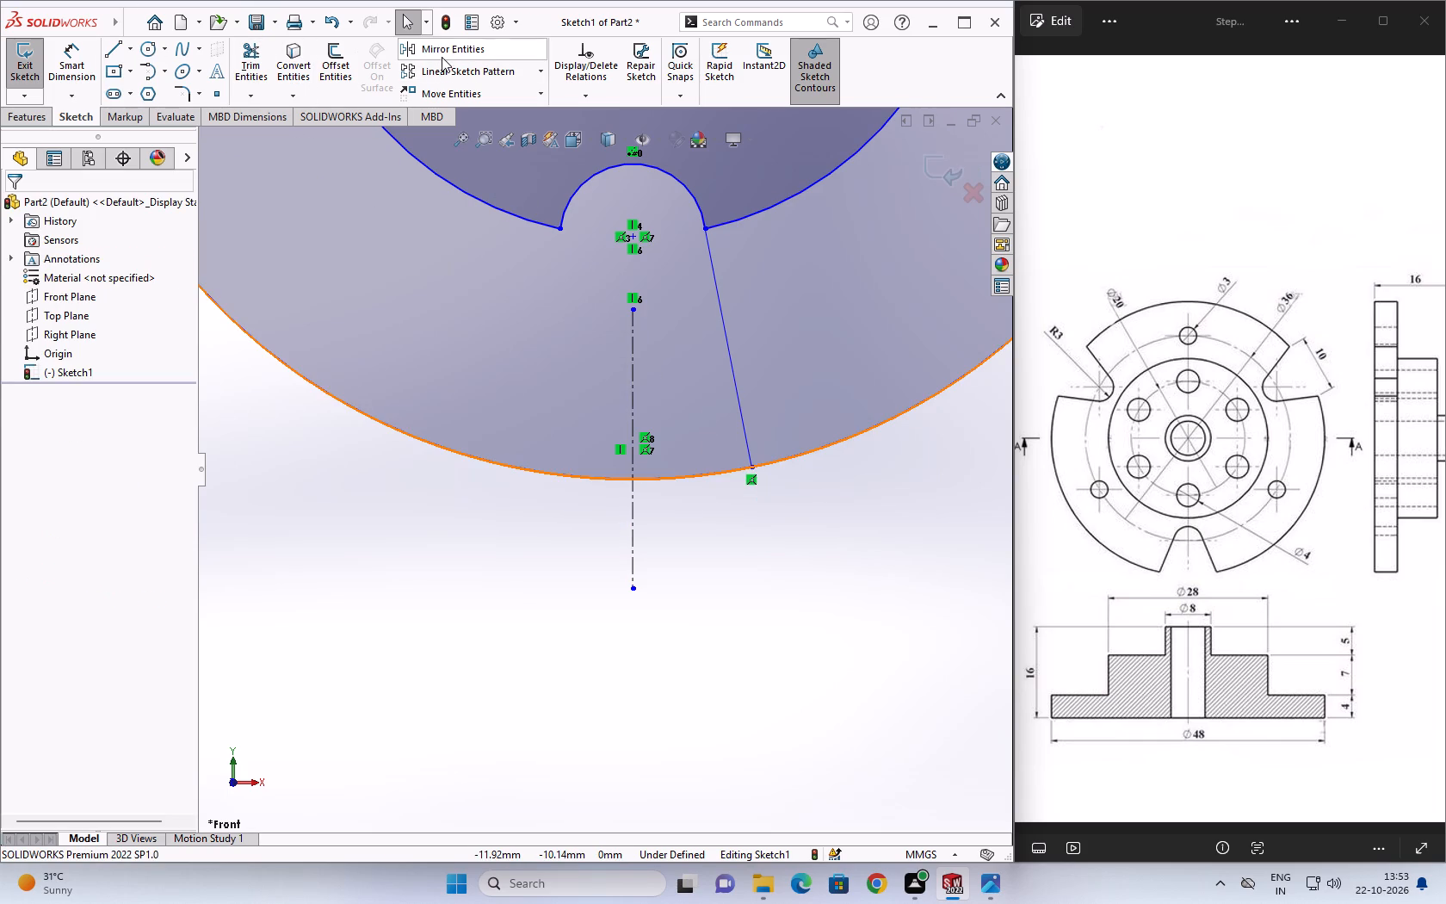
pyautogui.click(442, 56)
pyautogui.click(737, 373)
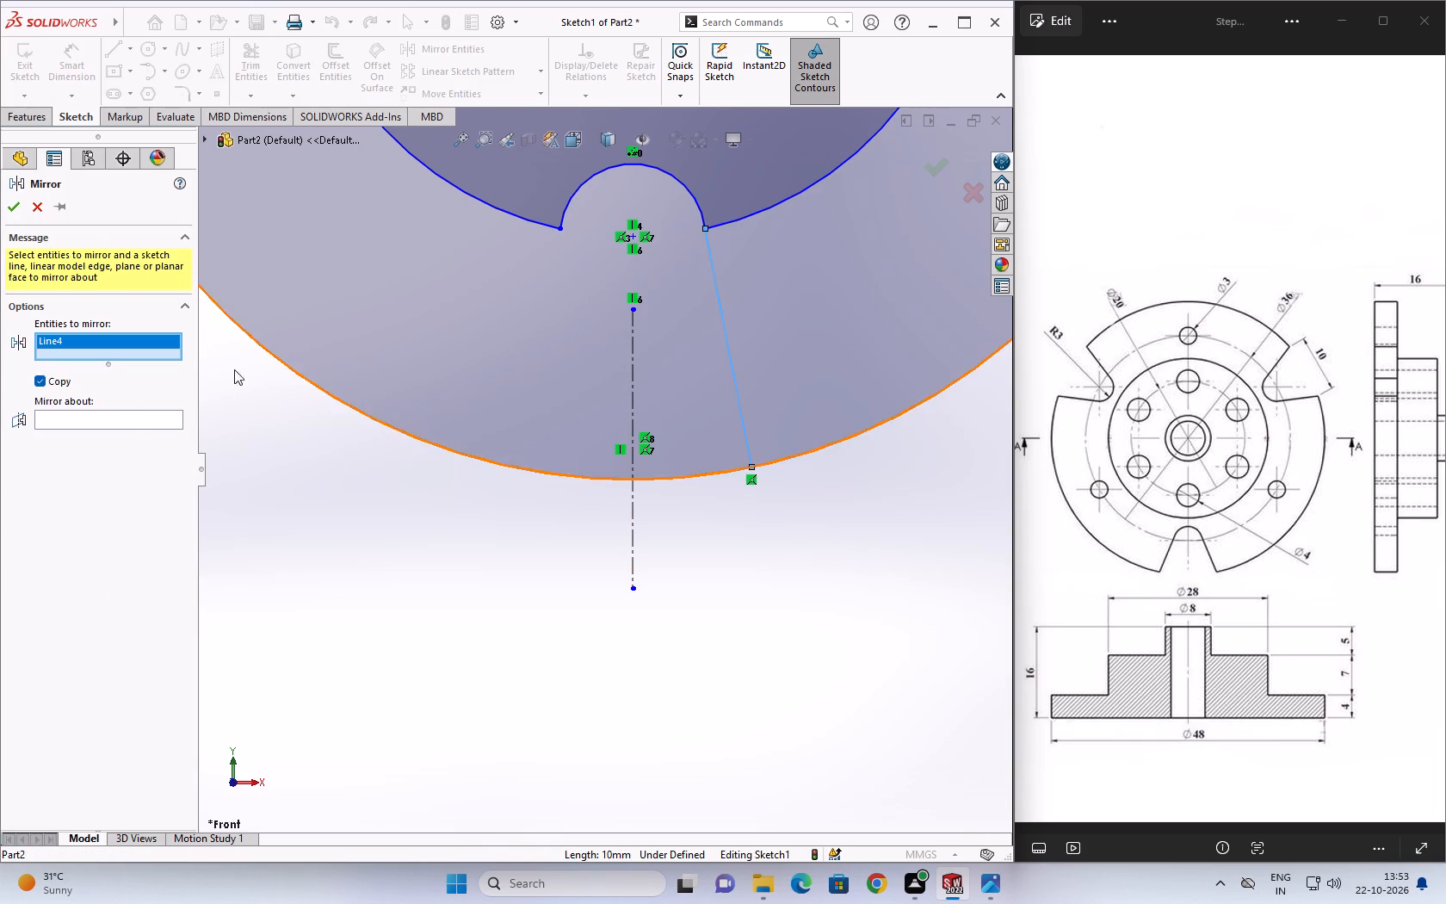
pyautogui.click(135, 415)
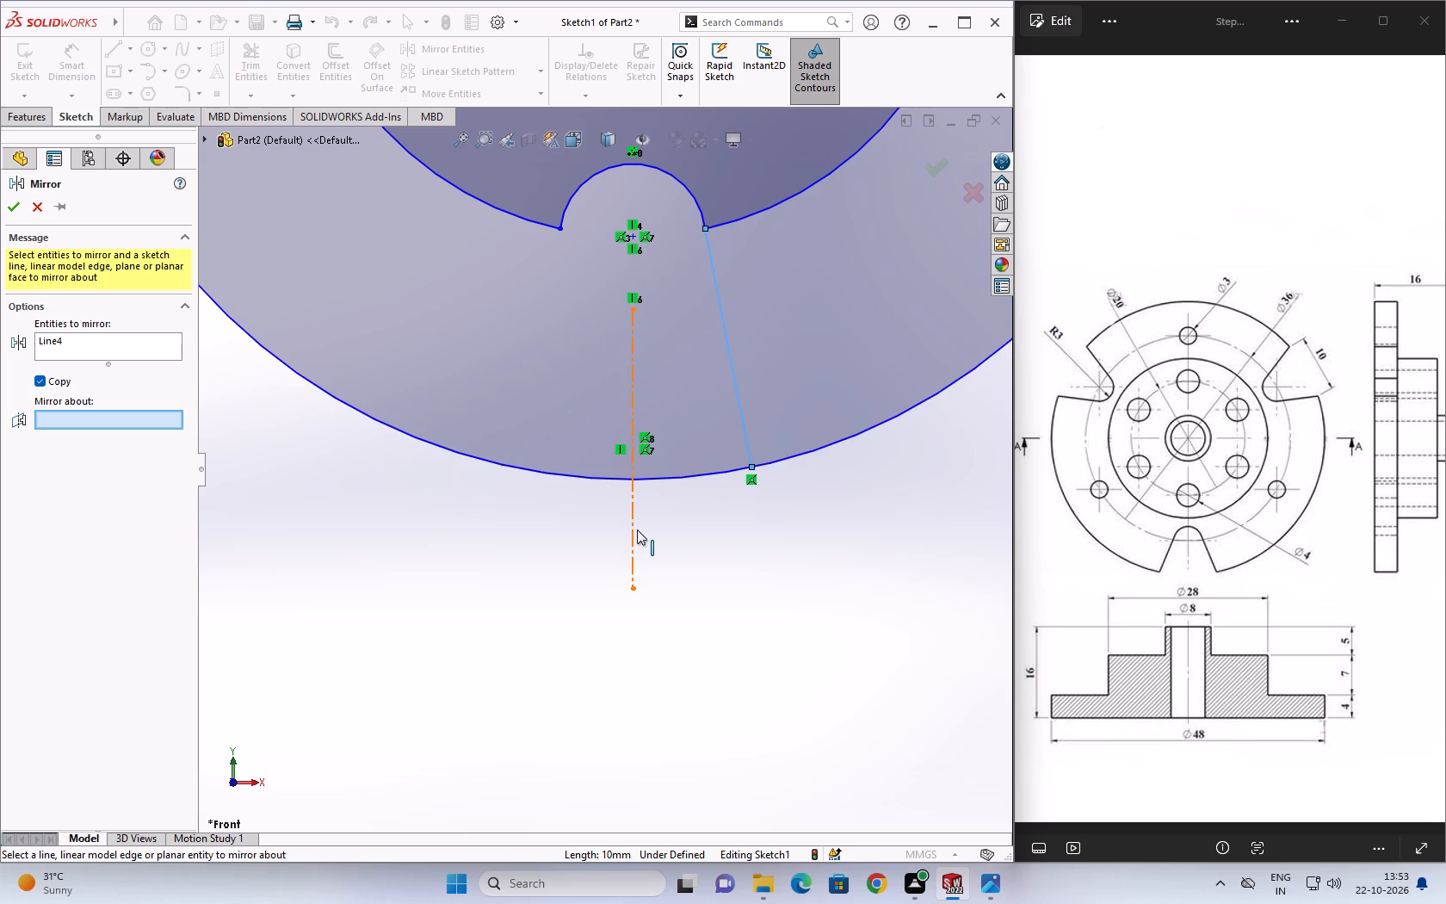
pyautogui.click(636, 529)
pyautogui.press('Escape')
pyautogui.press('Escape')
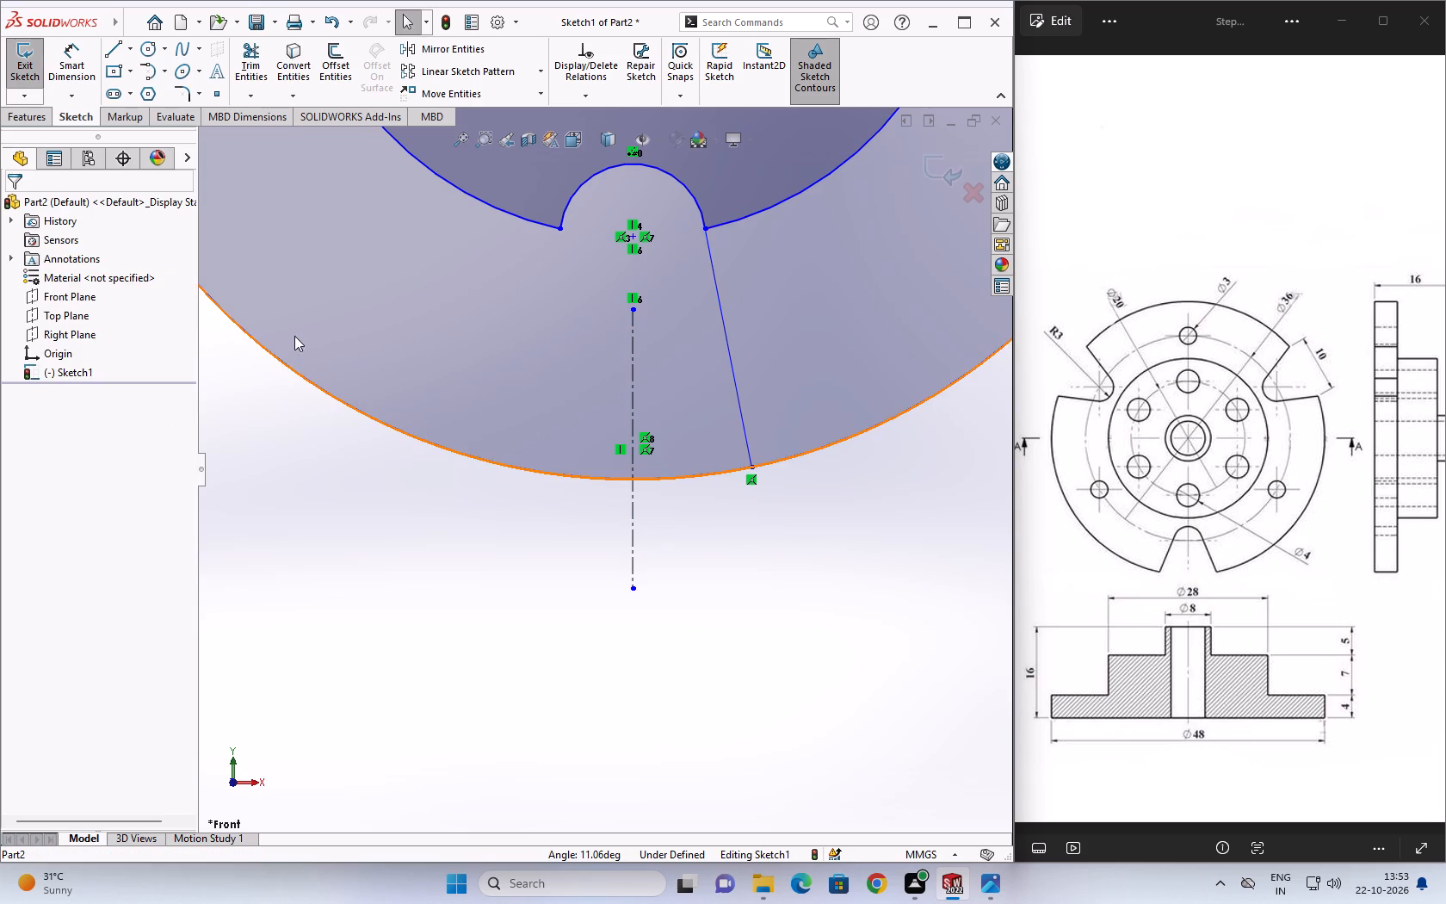
# Mirror the bottom slot's slanted side line about the vertical centerline, keeping the original.
pyautogui.click(426, 47)
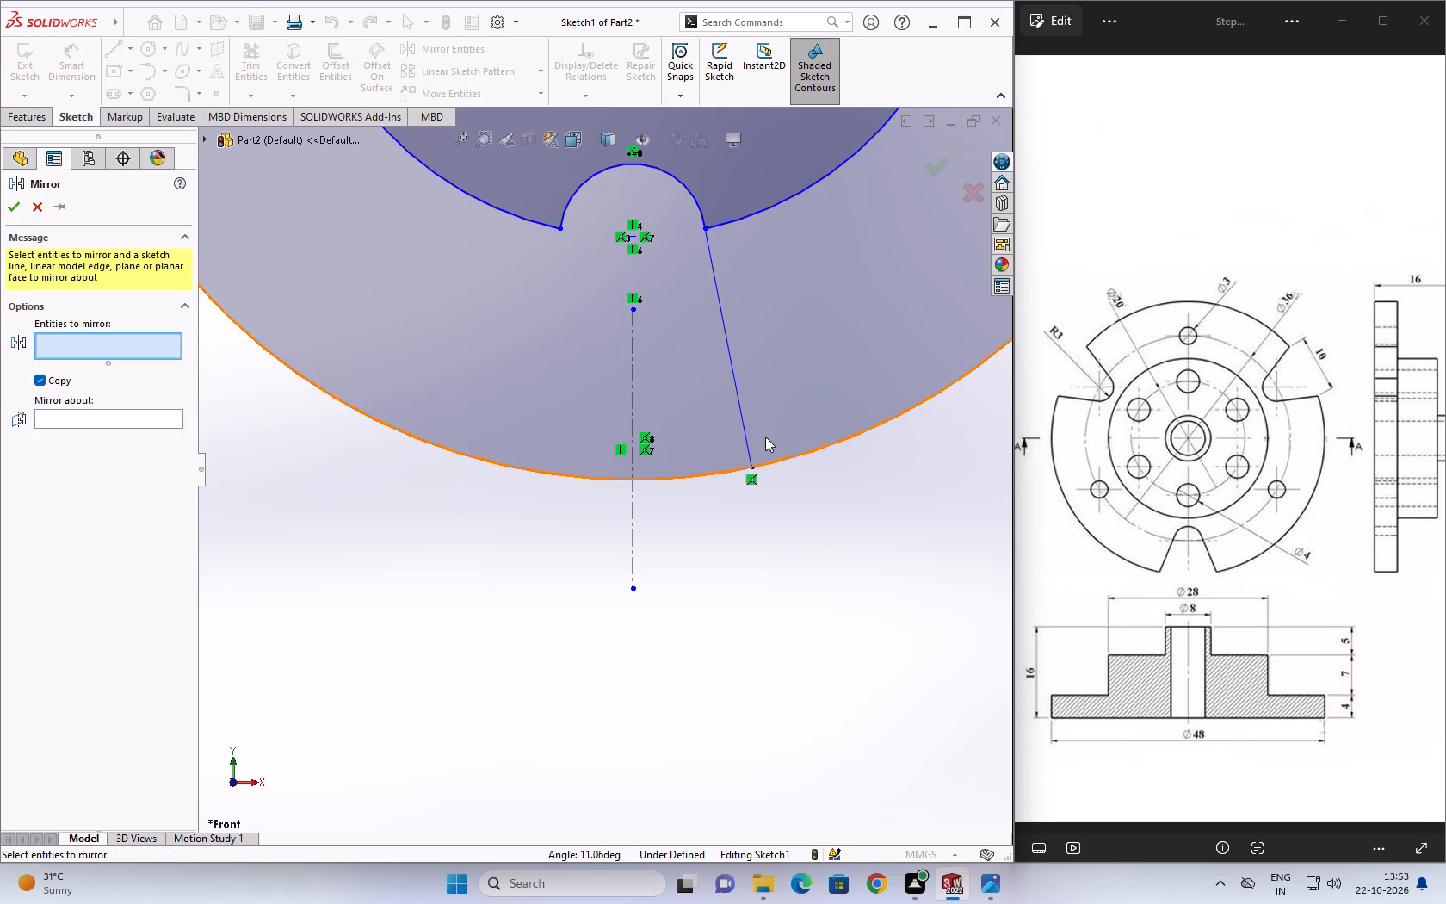
pyautogui.click(743, 425)
pyautogui.click(106, 420)
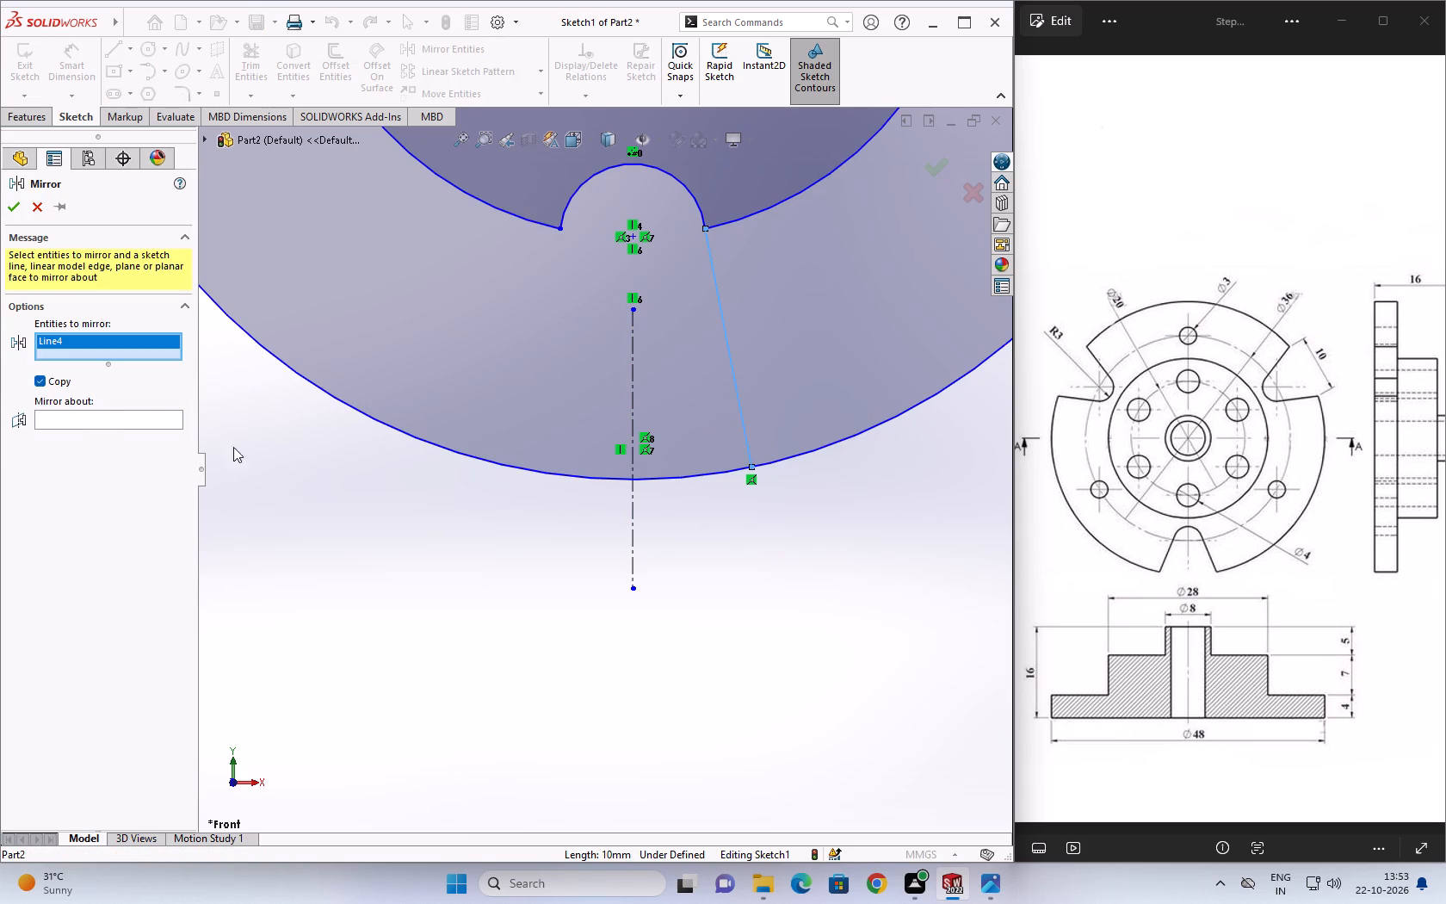
pyautogui.click(633, 536)
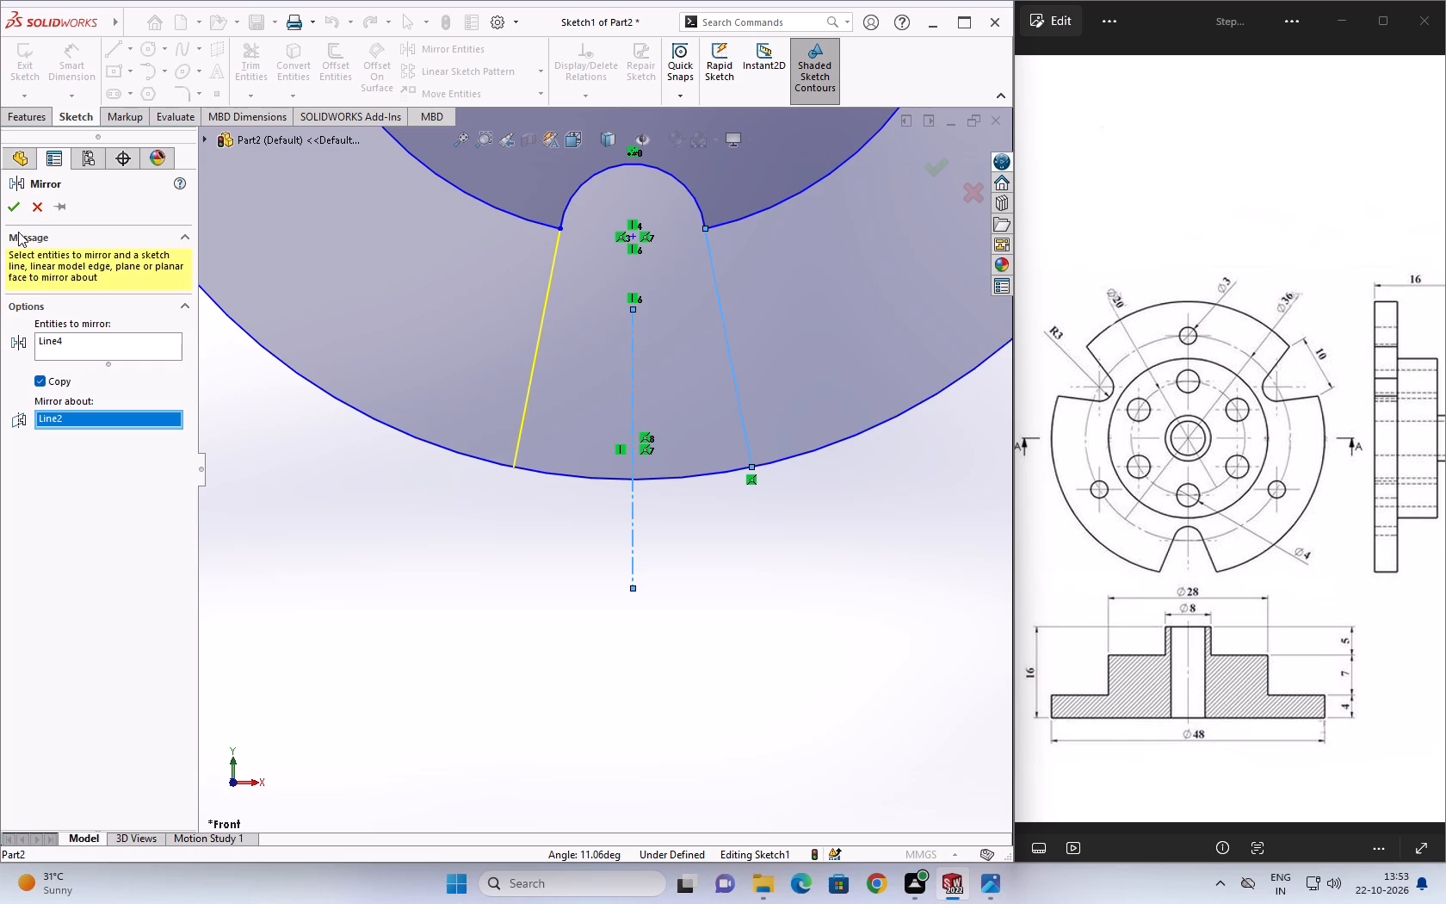
pyautogui.click(14, 214)
pyautogui.press('Escape')
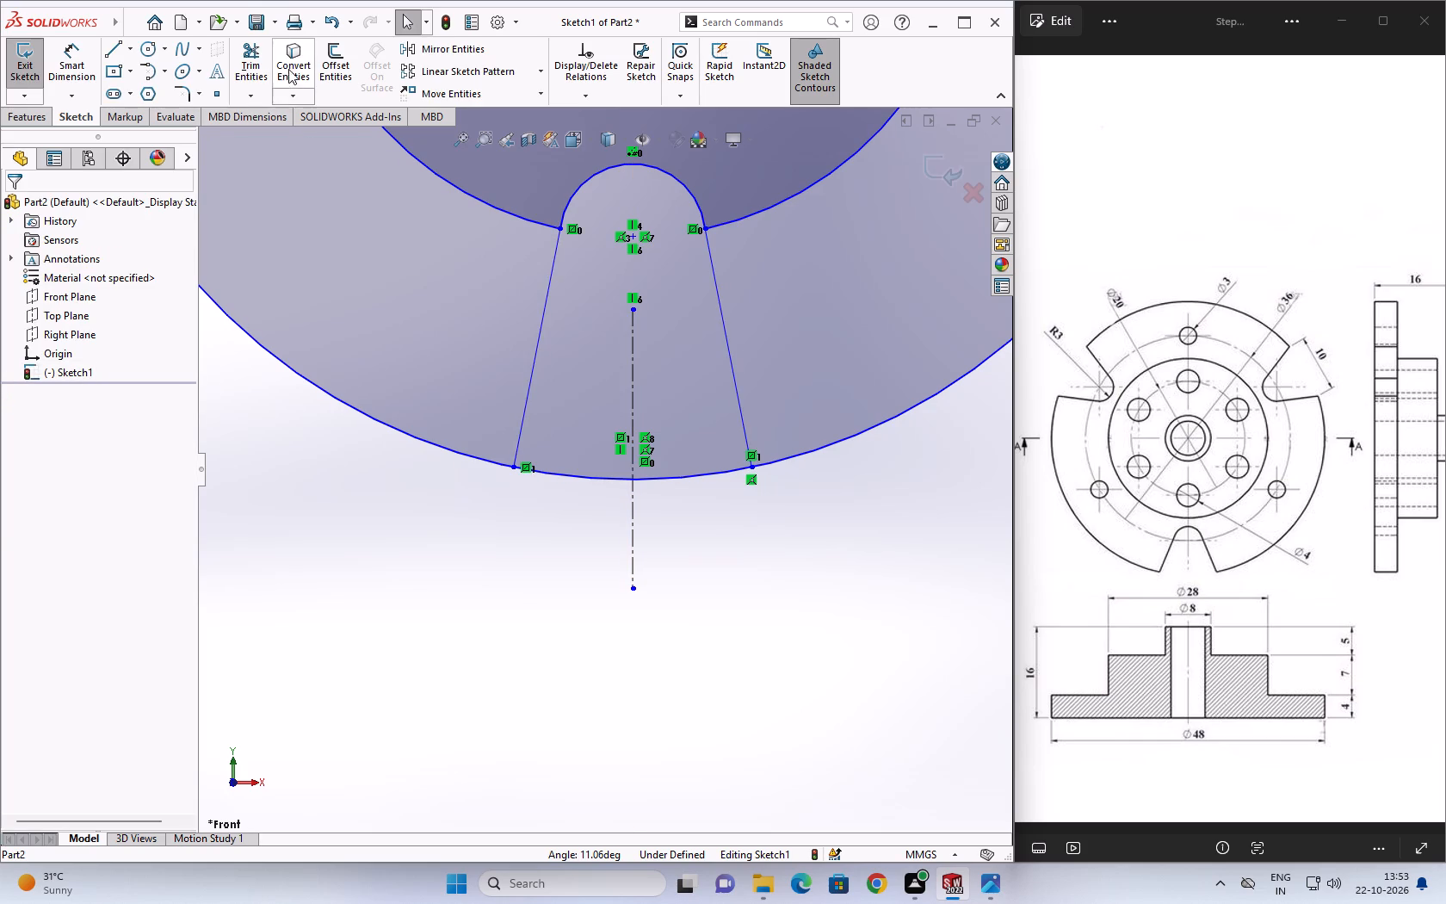
# Trim the outer circle's arc between the two slanted side lines to open the bottom slot.
pyautogui.click(261, 69)
pyautogui.click(570, 476)
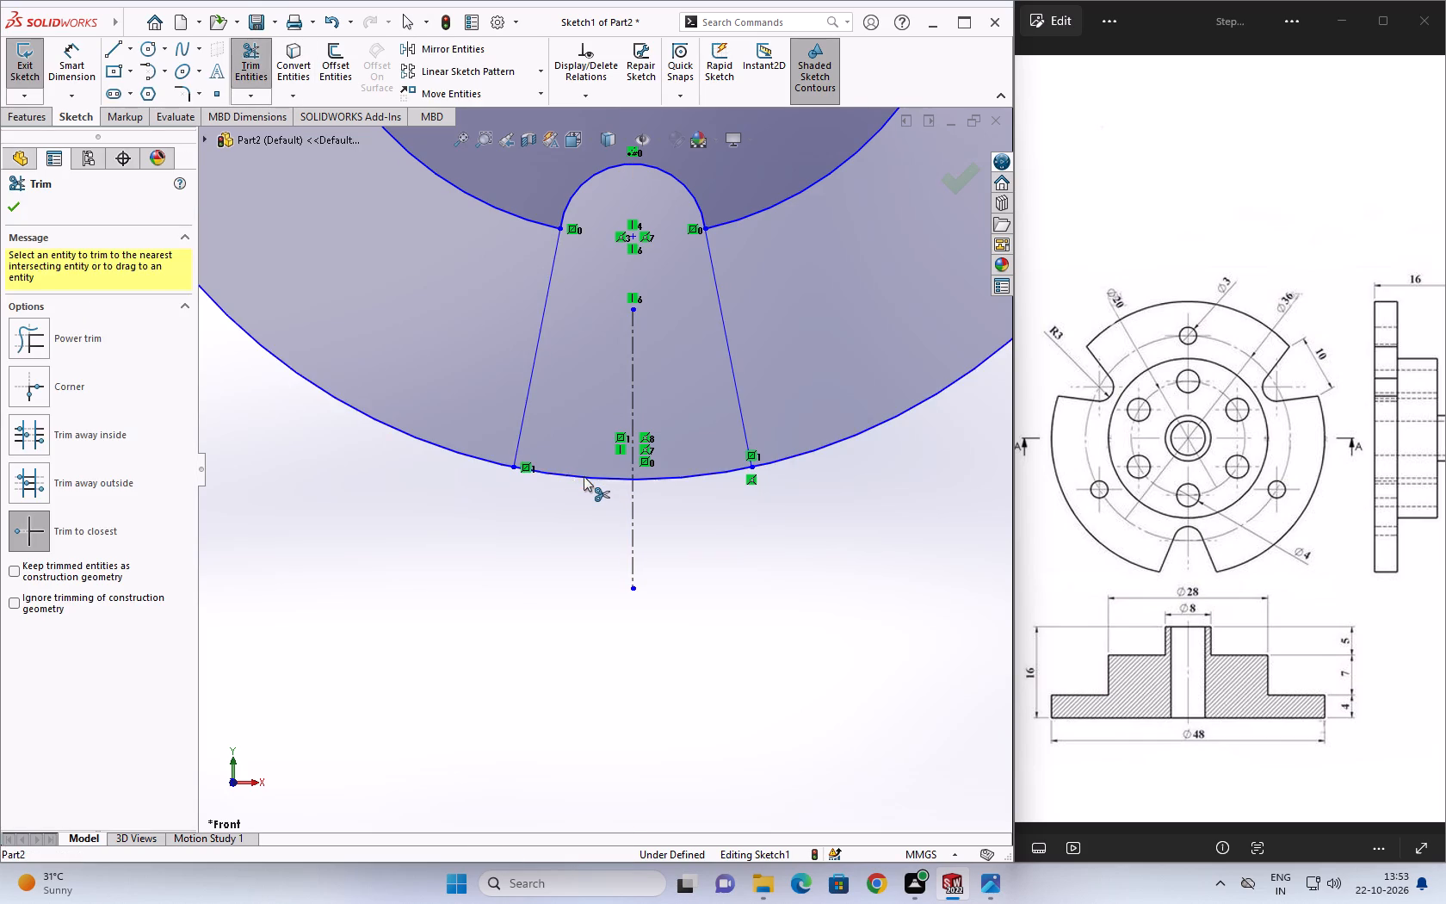
pyautogui.click(680, 476)
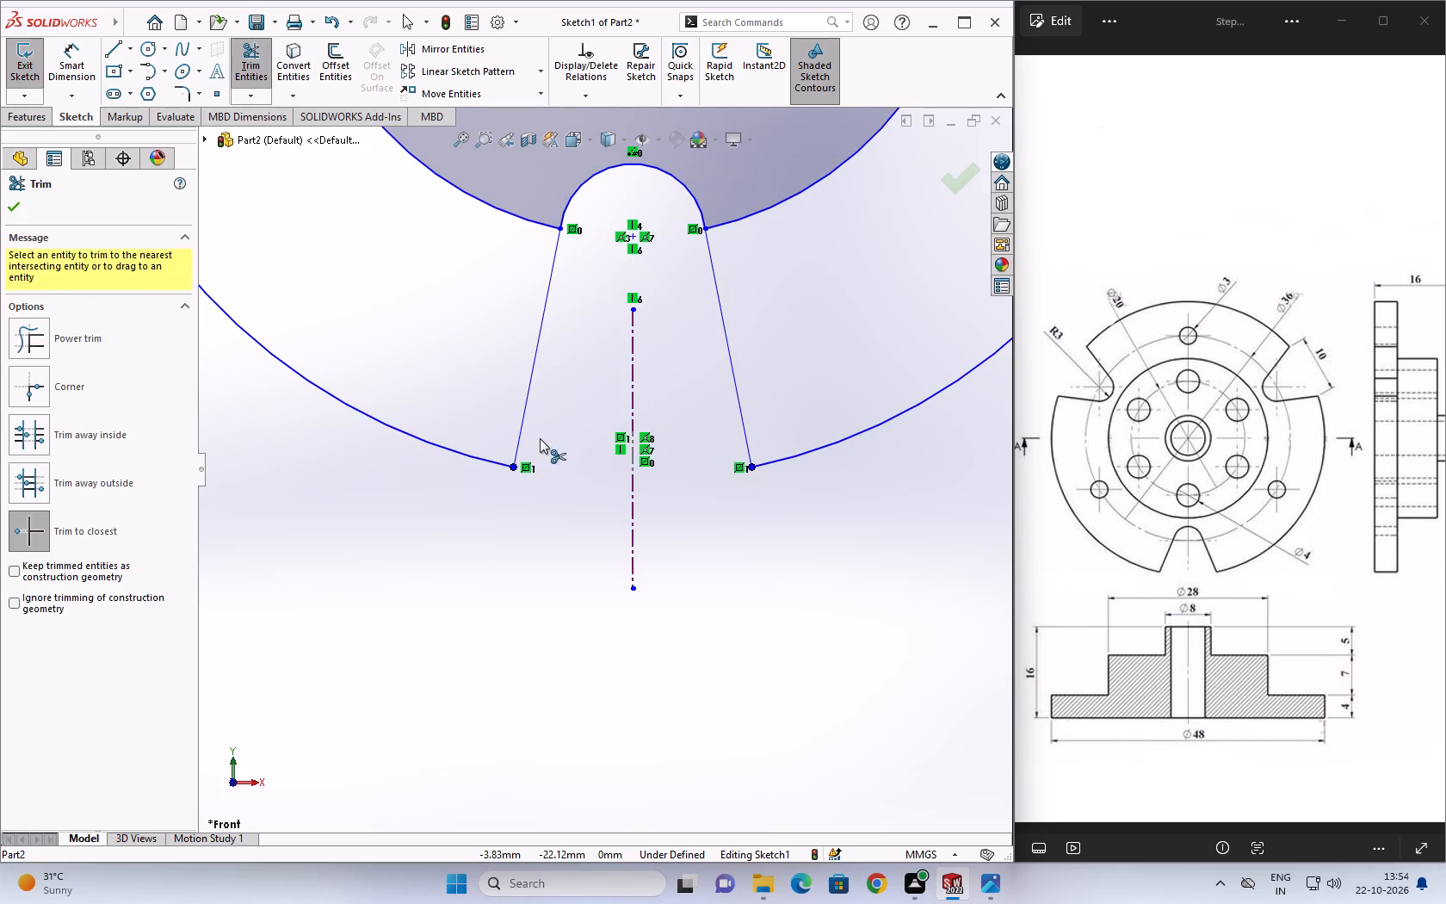
pyautogui.scroll(-2, 678, 278)
pyautogui.scroll(10, 664, 298)
pyautogui.scroll(-4, 687, 271)
pyautogui.press('Escape')
pyautogui.press('Escape')
pyautogui.press('Escape')
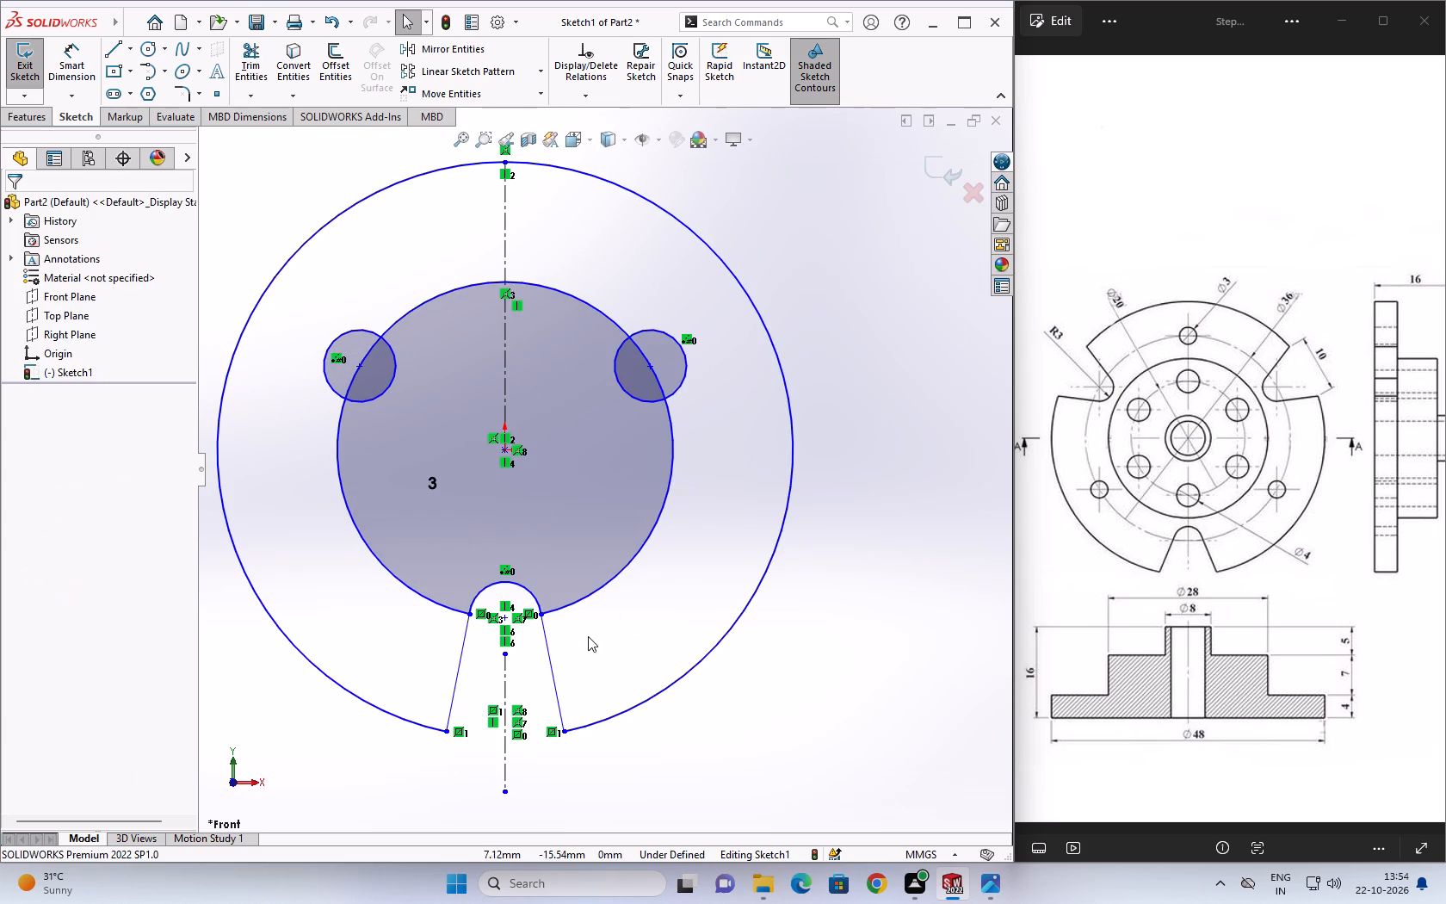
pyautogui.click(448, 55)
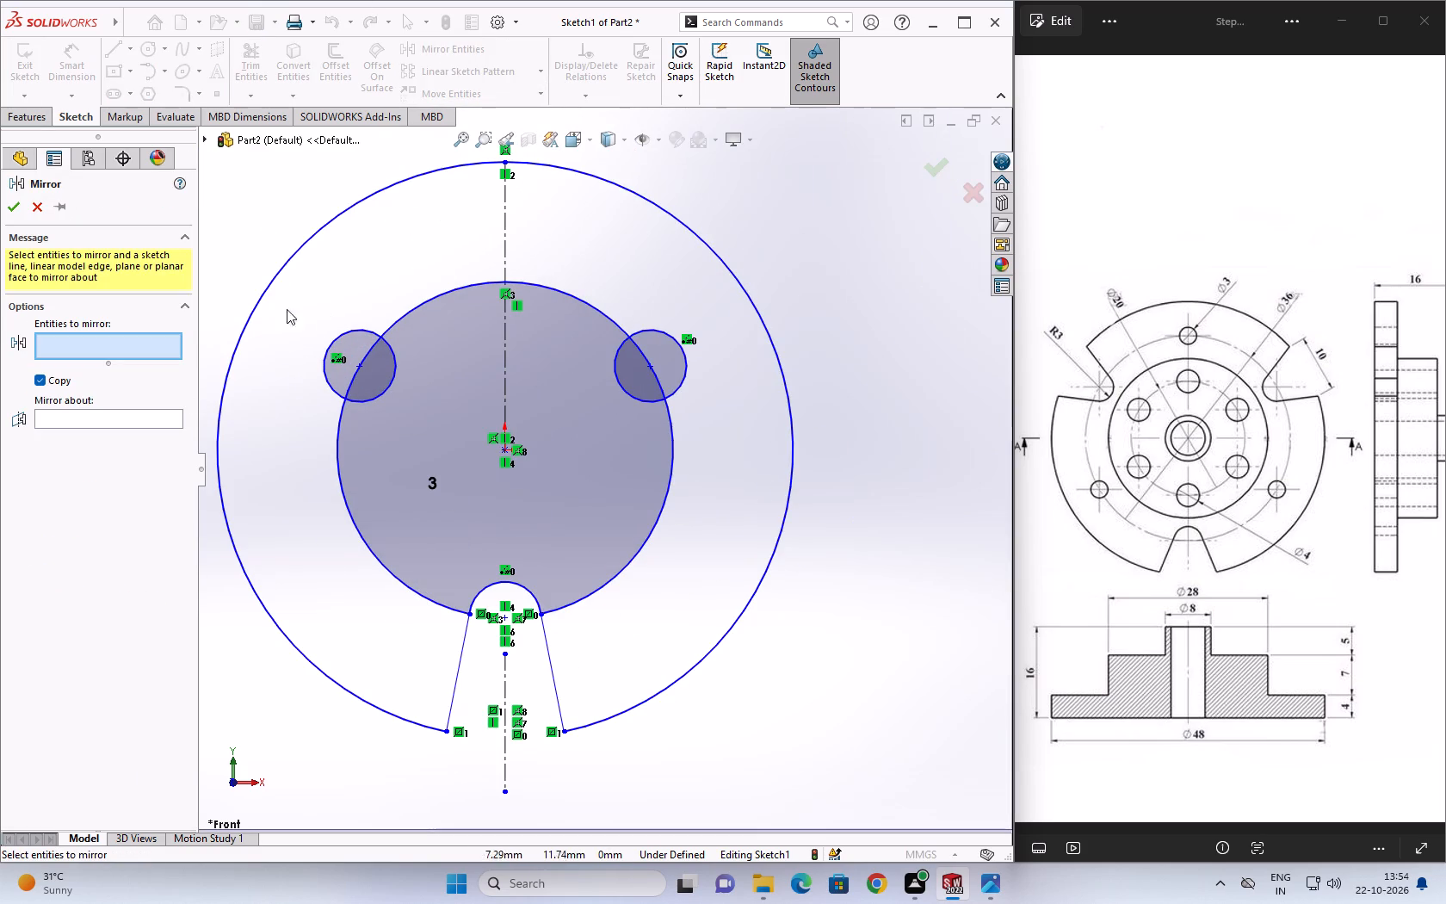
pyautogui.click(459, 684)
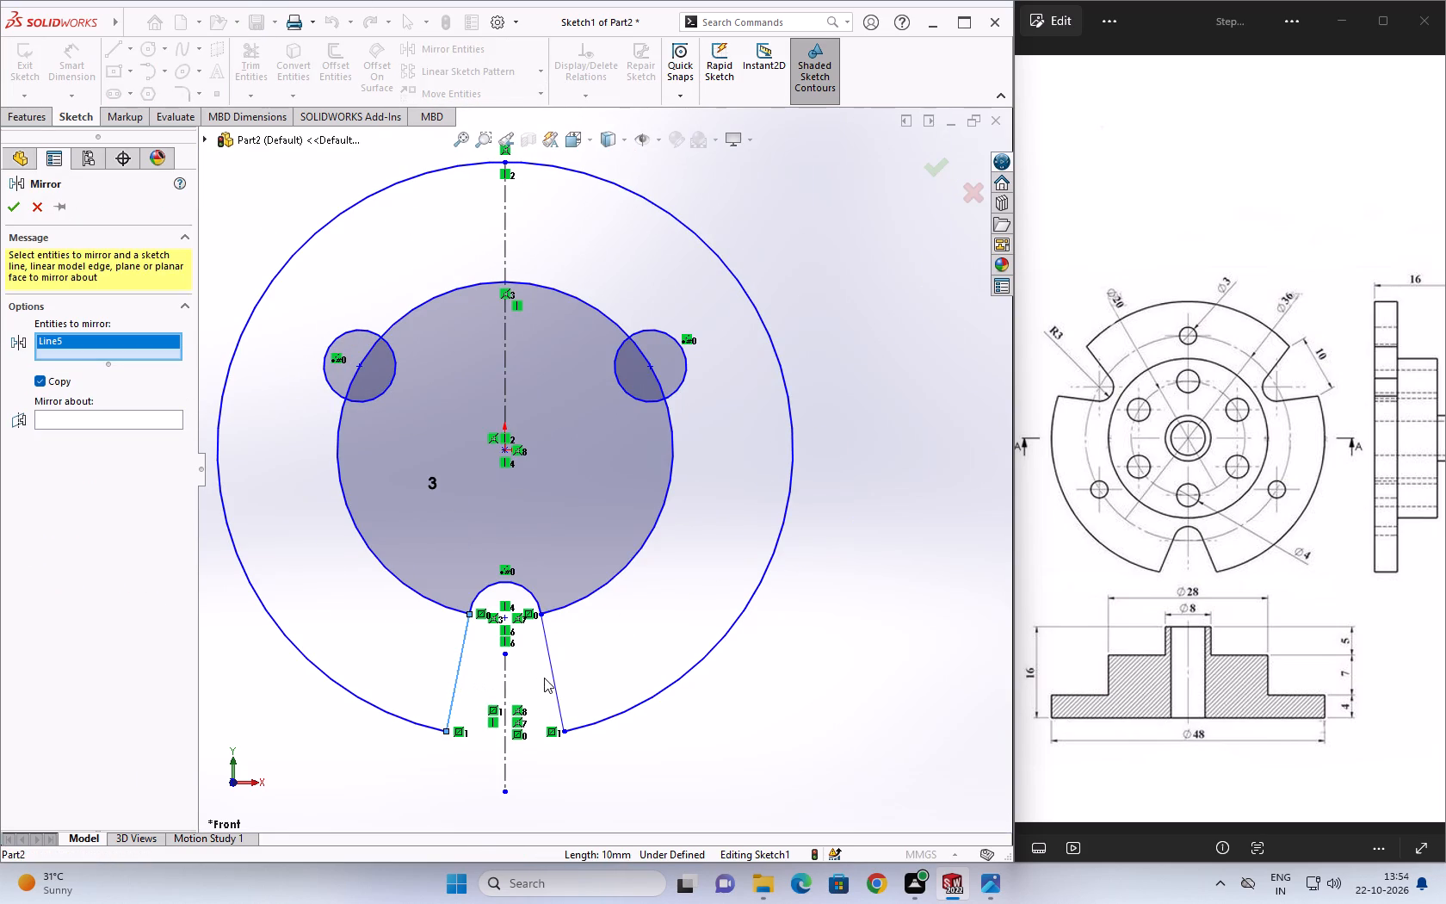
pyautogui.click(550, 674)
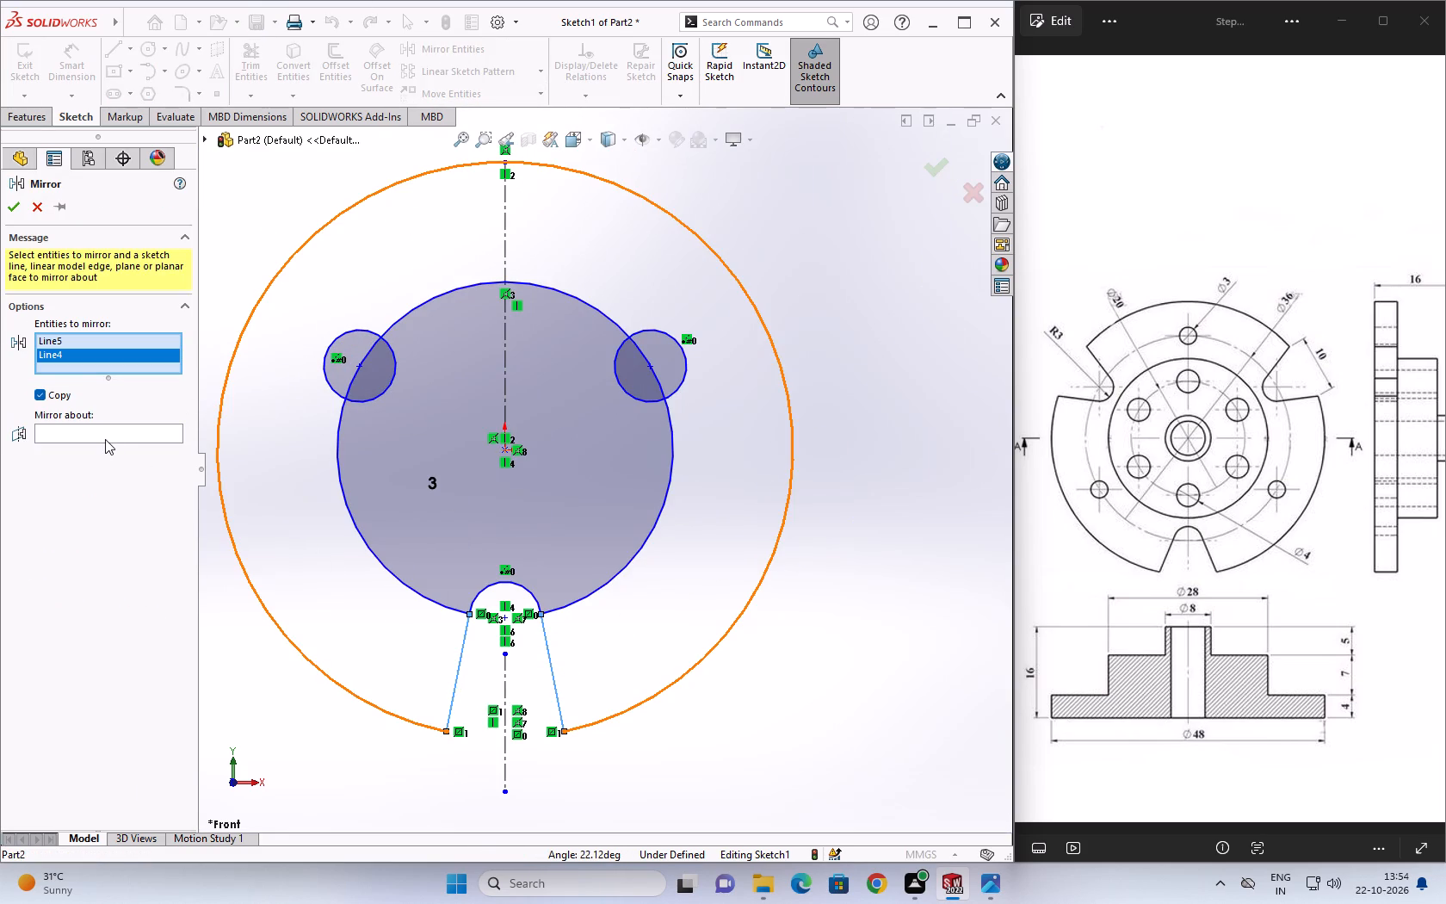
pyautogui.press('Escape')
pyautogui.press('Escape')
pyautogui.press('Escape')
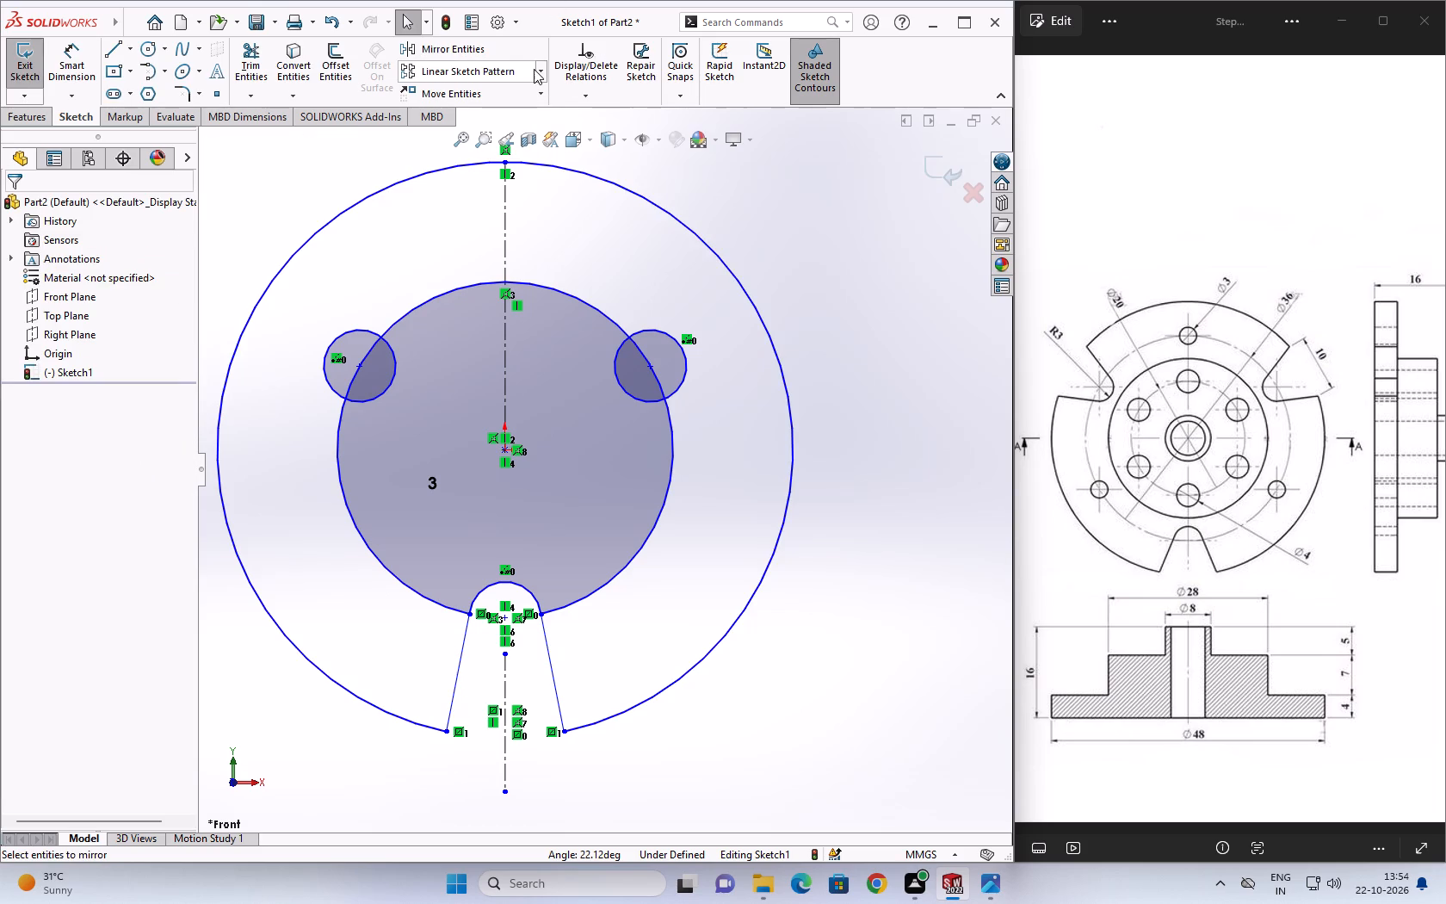
# Circular-pattern both slanted side lines of the bottom slot about the origin, with 3 equally spaced instances over 360 degrees.
pyautogui.click(542, 74)
pyautogui.click(498, 115)
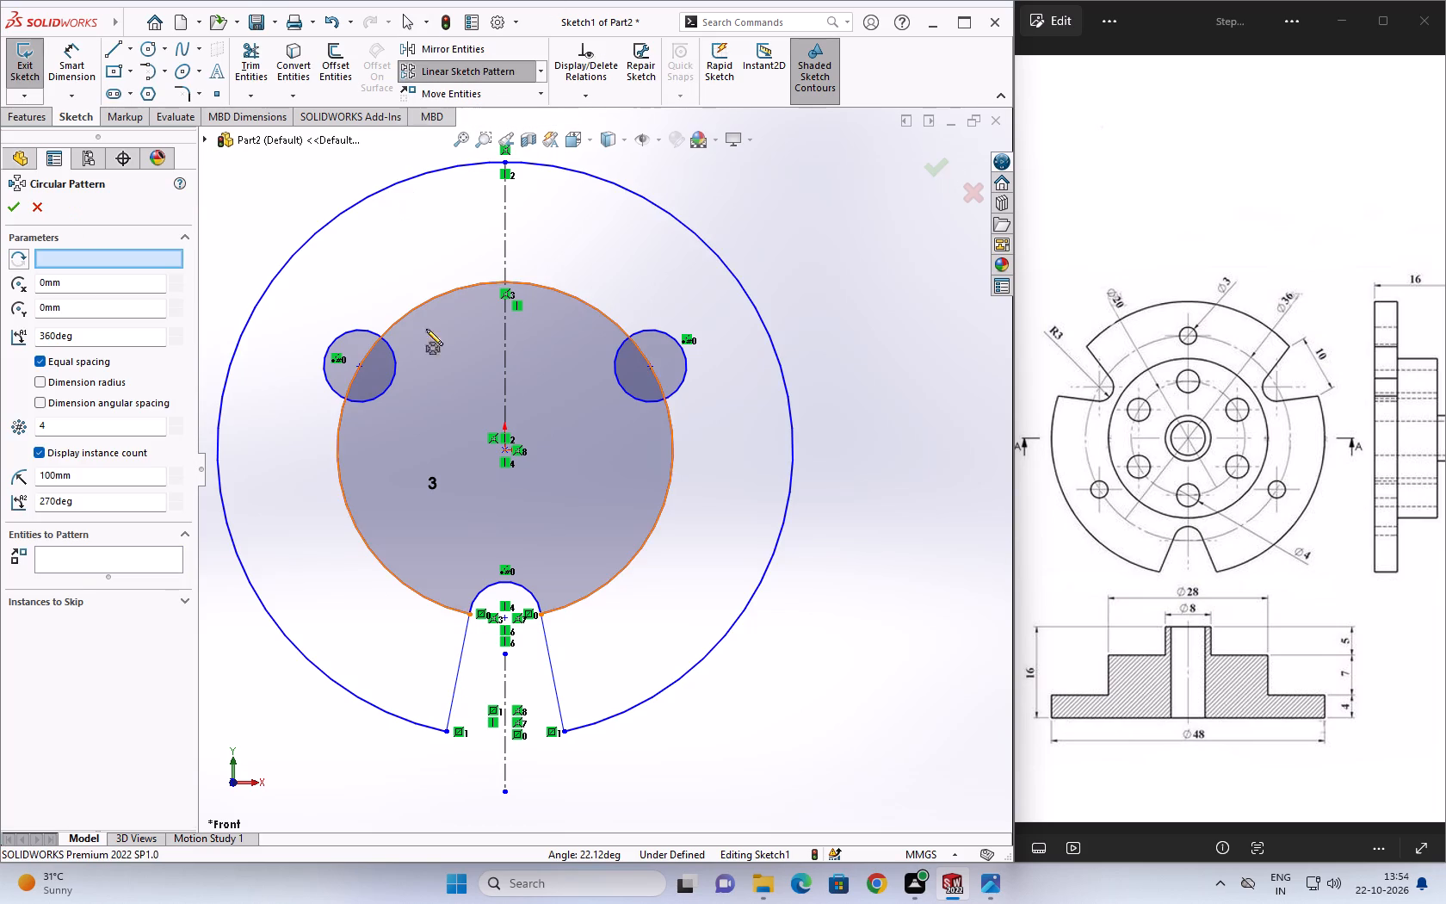
pyautogui.click(461, 672)
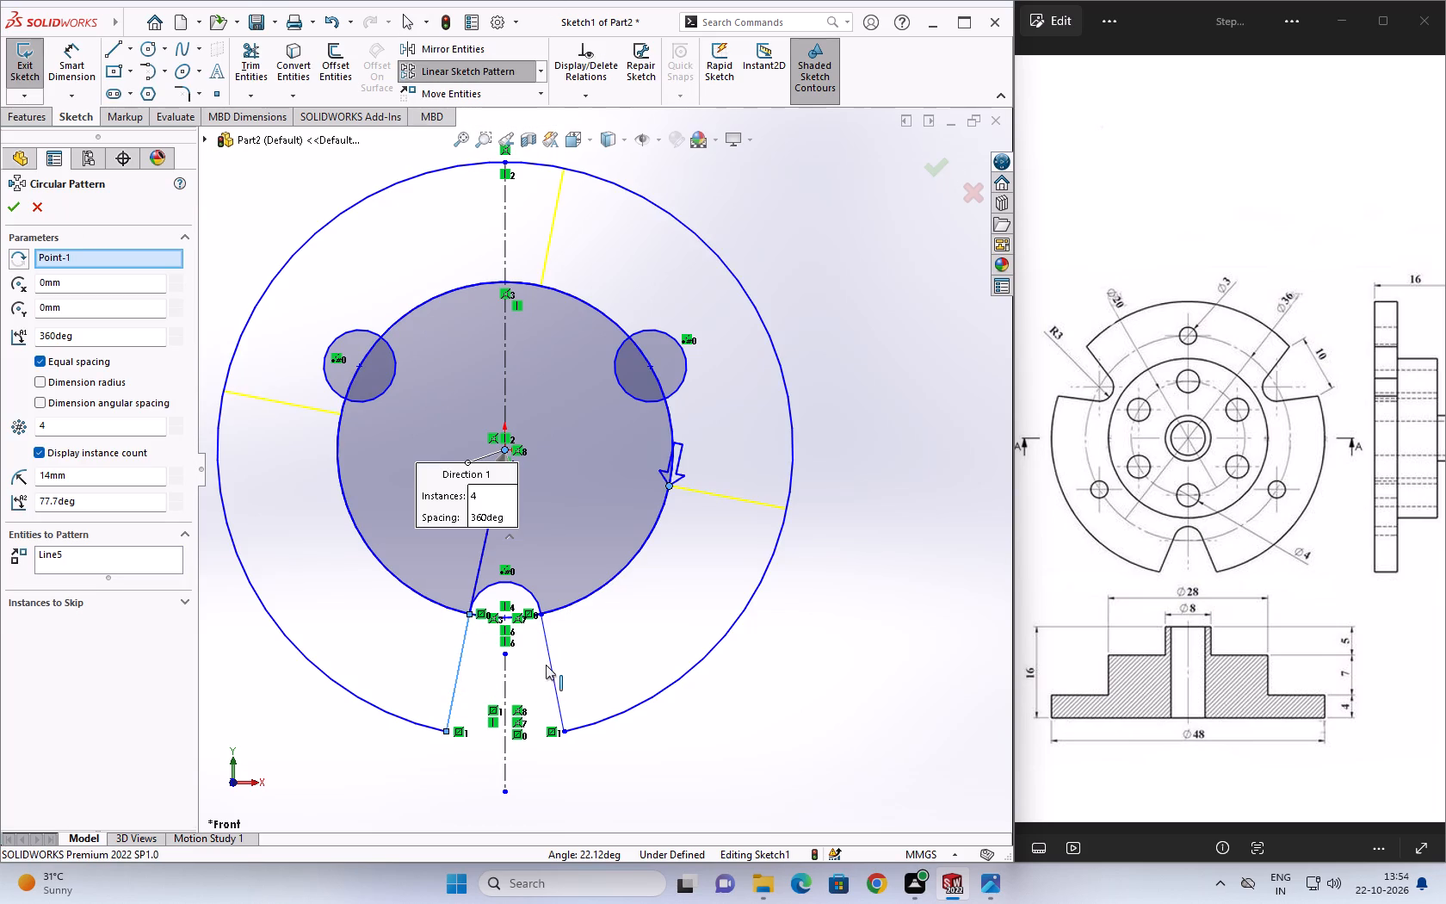
pyautogui.click(553, 672)
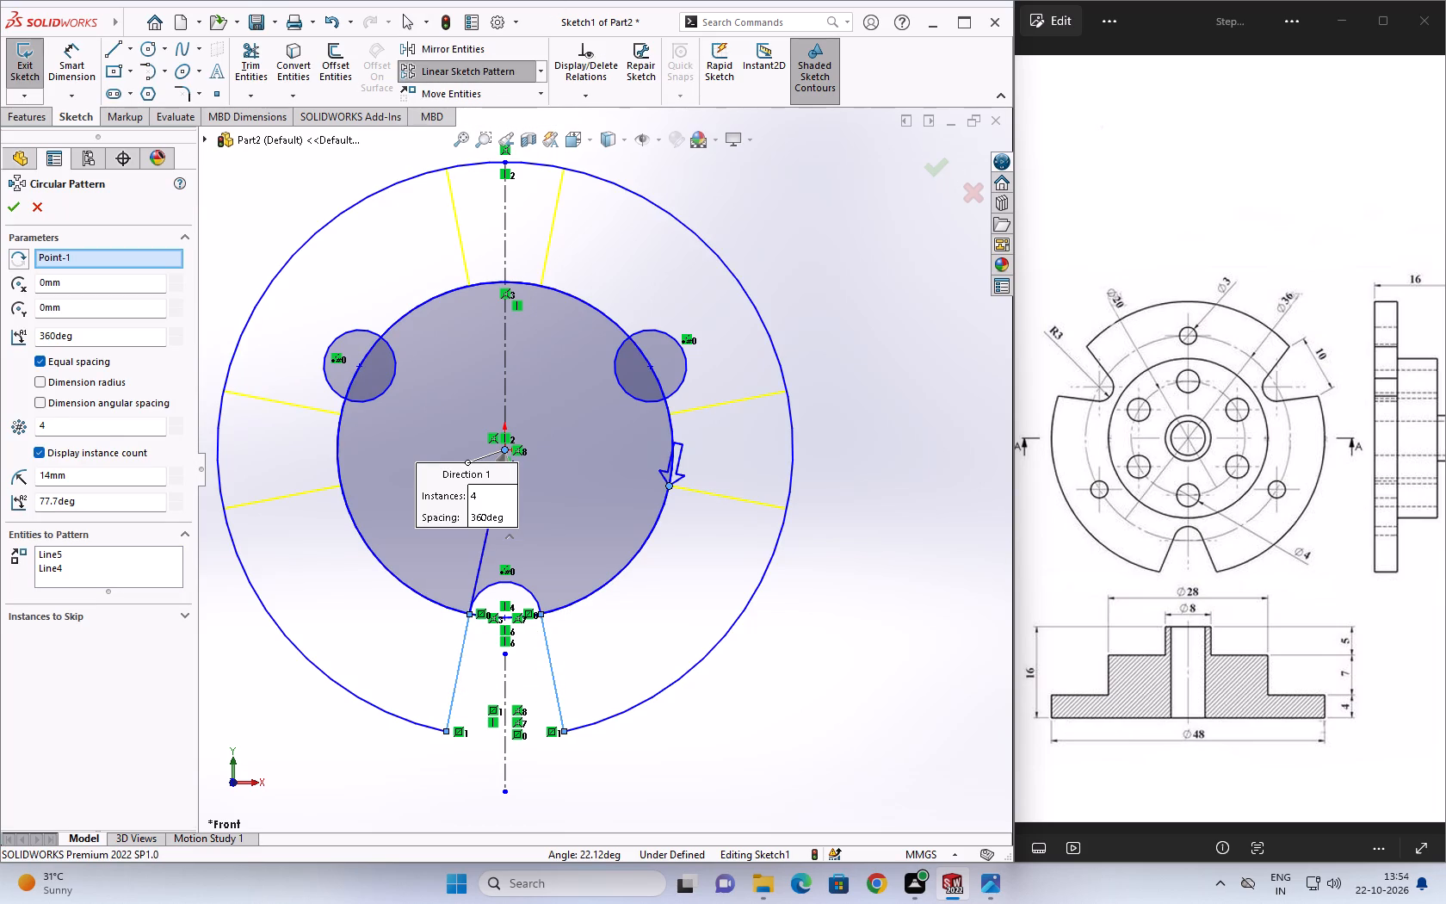
pyautogui.doubleClick(109, 425)
pyautogui.press('3')
pyautogui.press('Return')
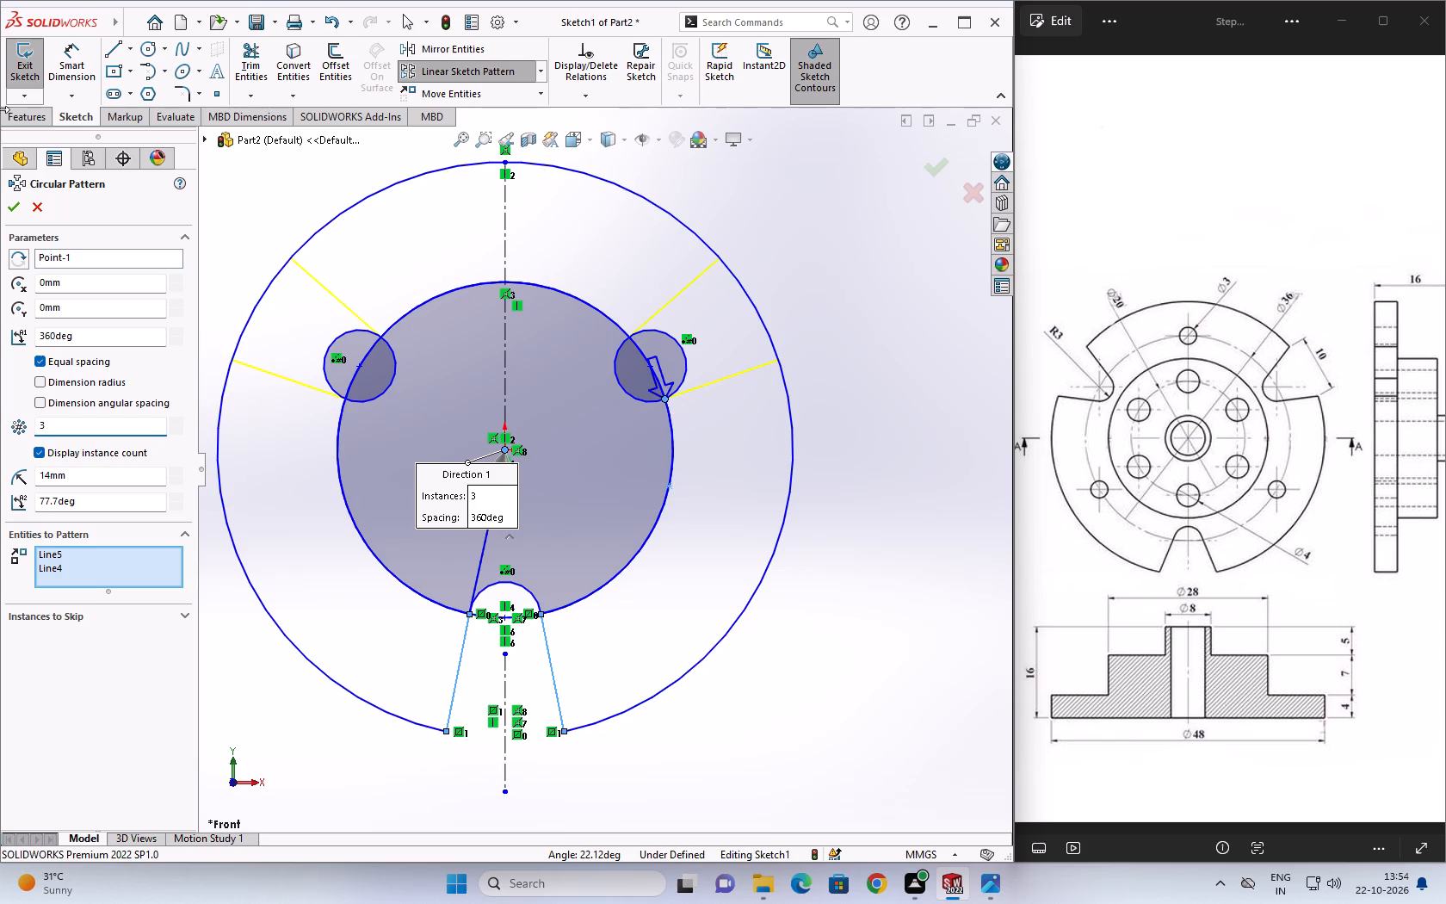
pyautogui.click(17, 210)
pyautogui.press('Escape')
pyautogui.press('Escape')
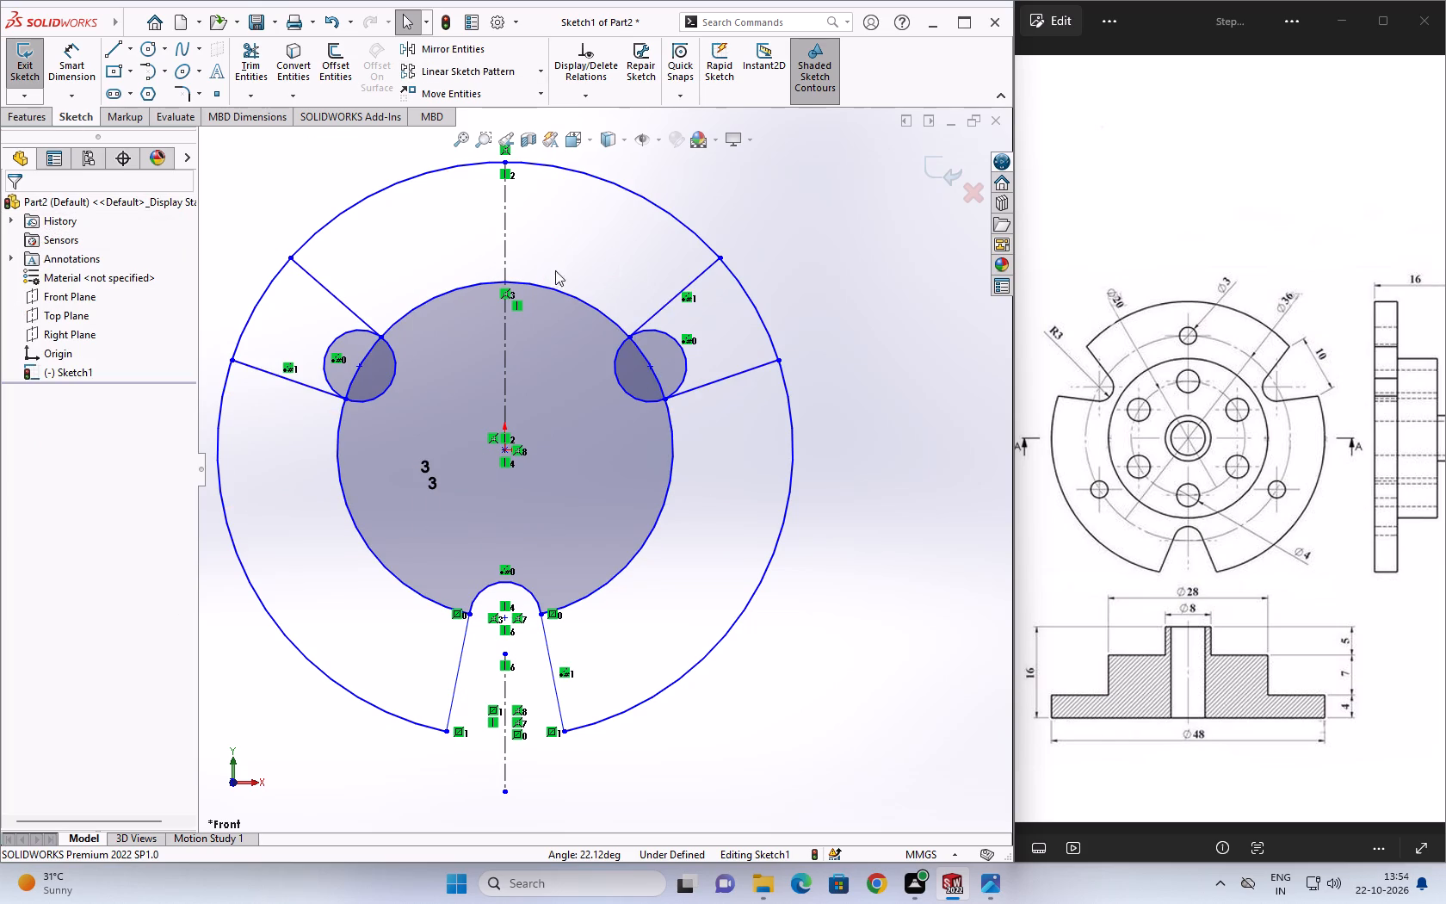
pyautogui.press('Escape')
# Trim the outward-facing arcs of the two upper 3 mm radius circles and the inner circle's segments crossing those slots.
pyautogui.click(243, 48)
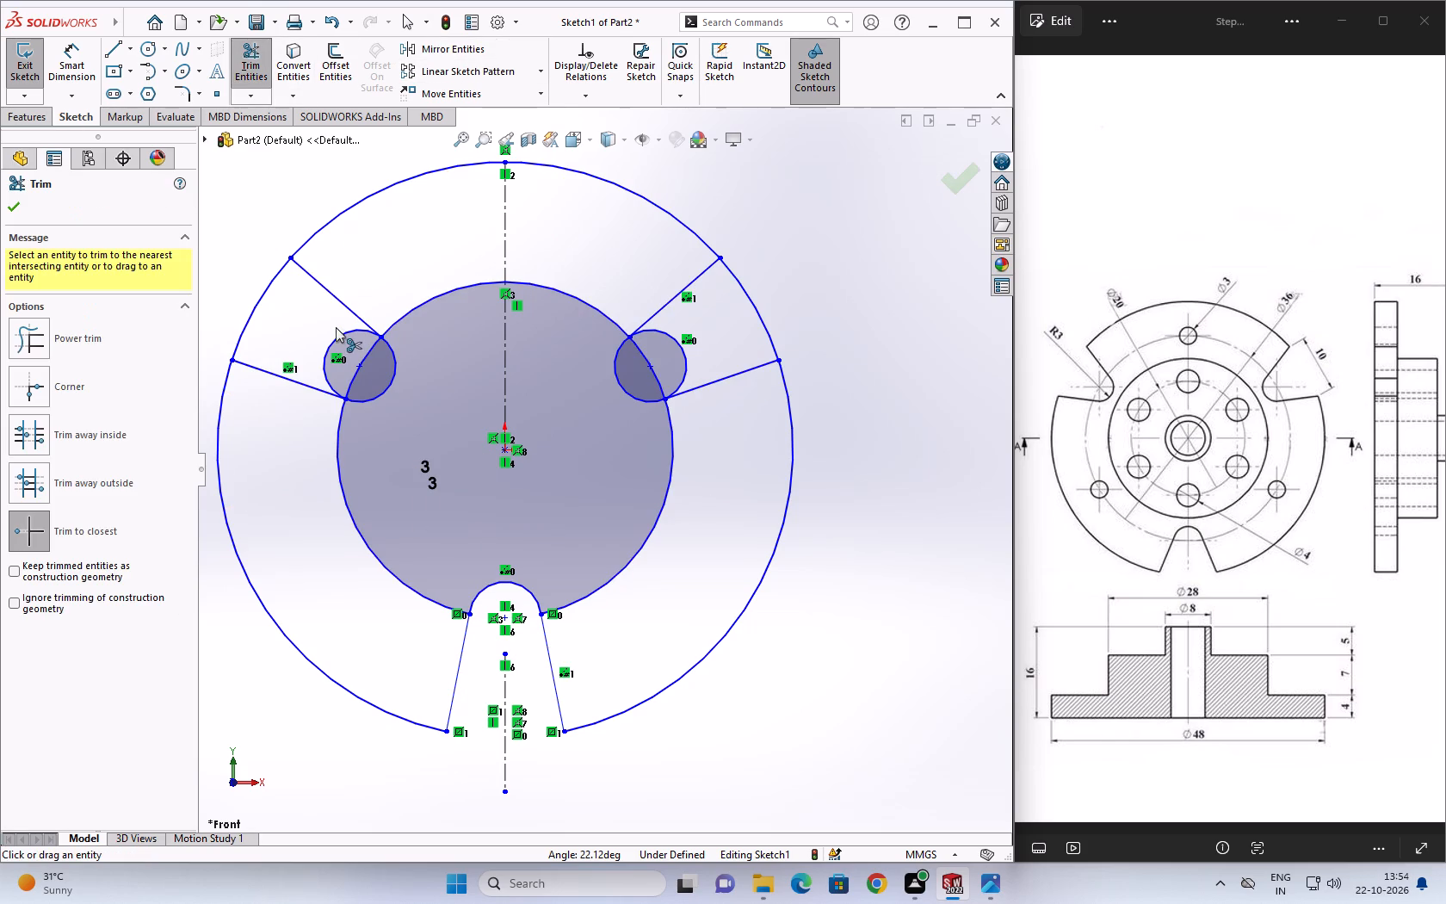
pyautogui.click(337, 336)
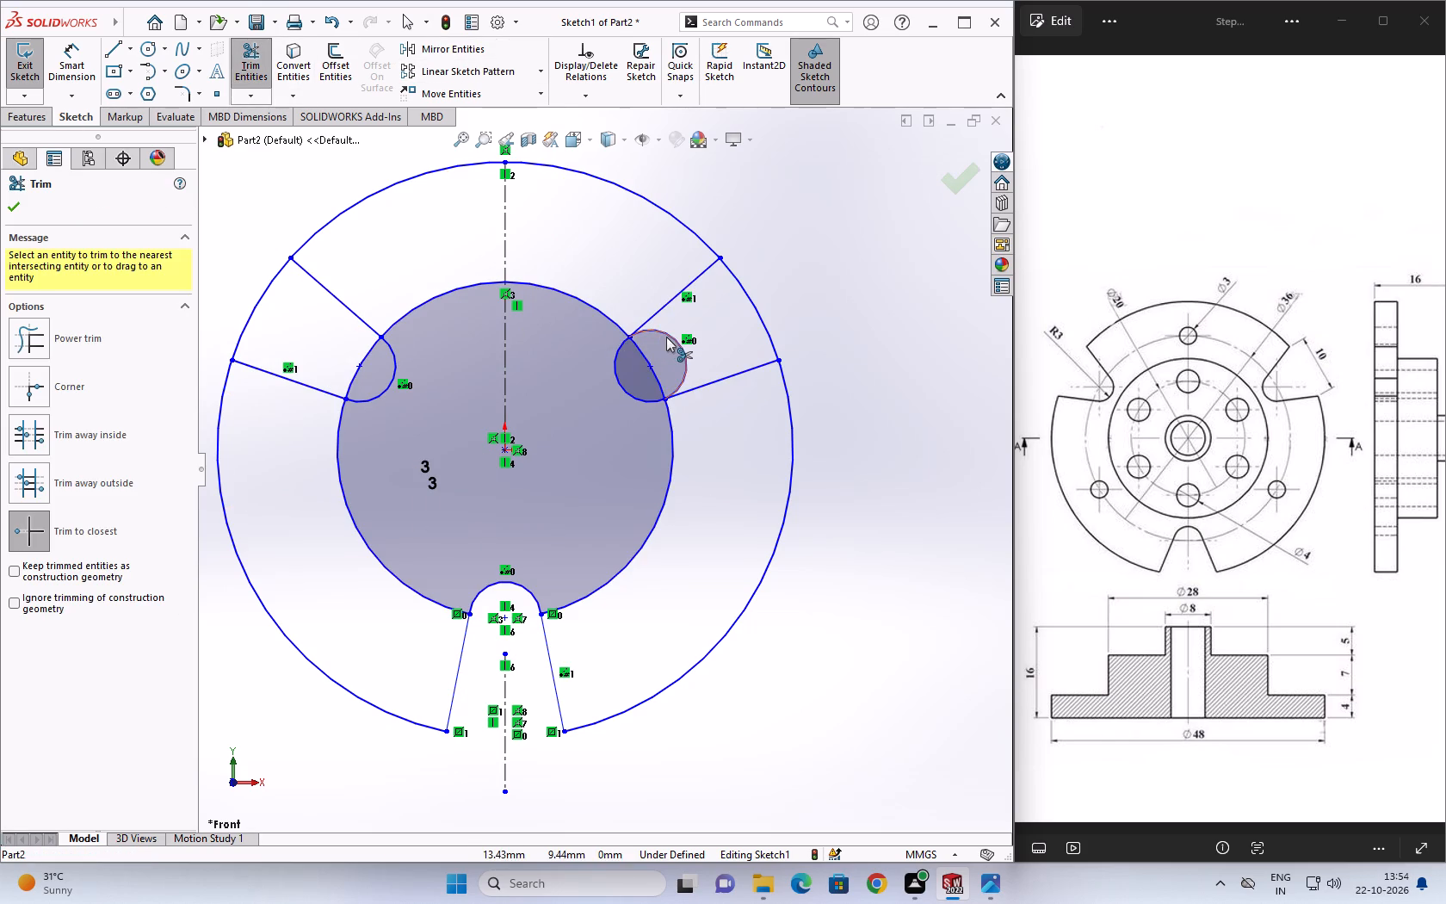
pyautogui.click(666, 337)
pyautogui.click(646, 353)
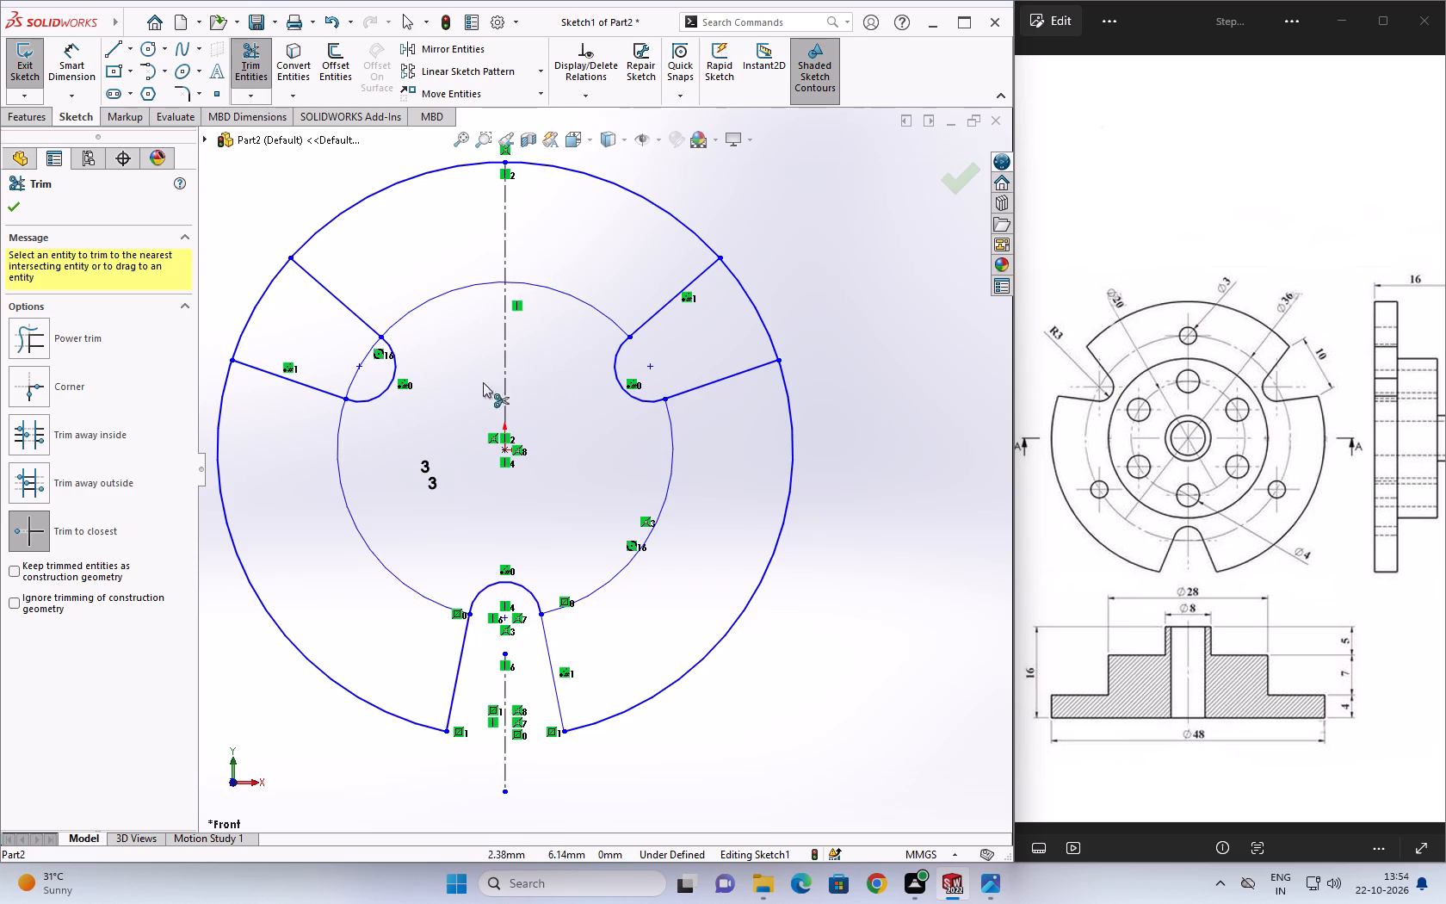
pyautogui.click(364, 362)
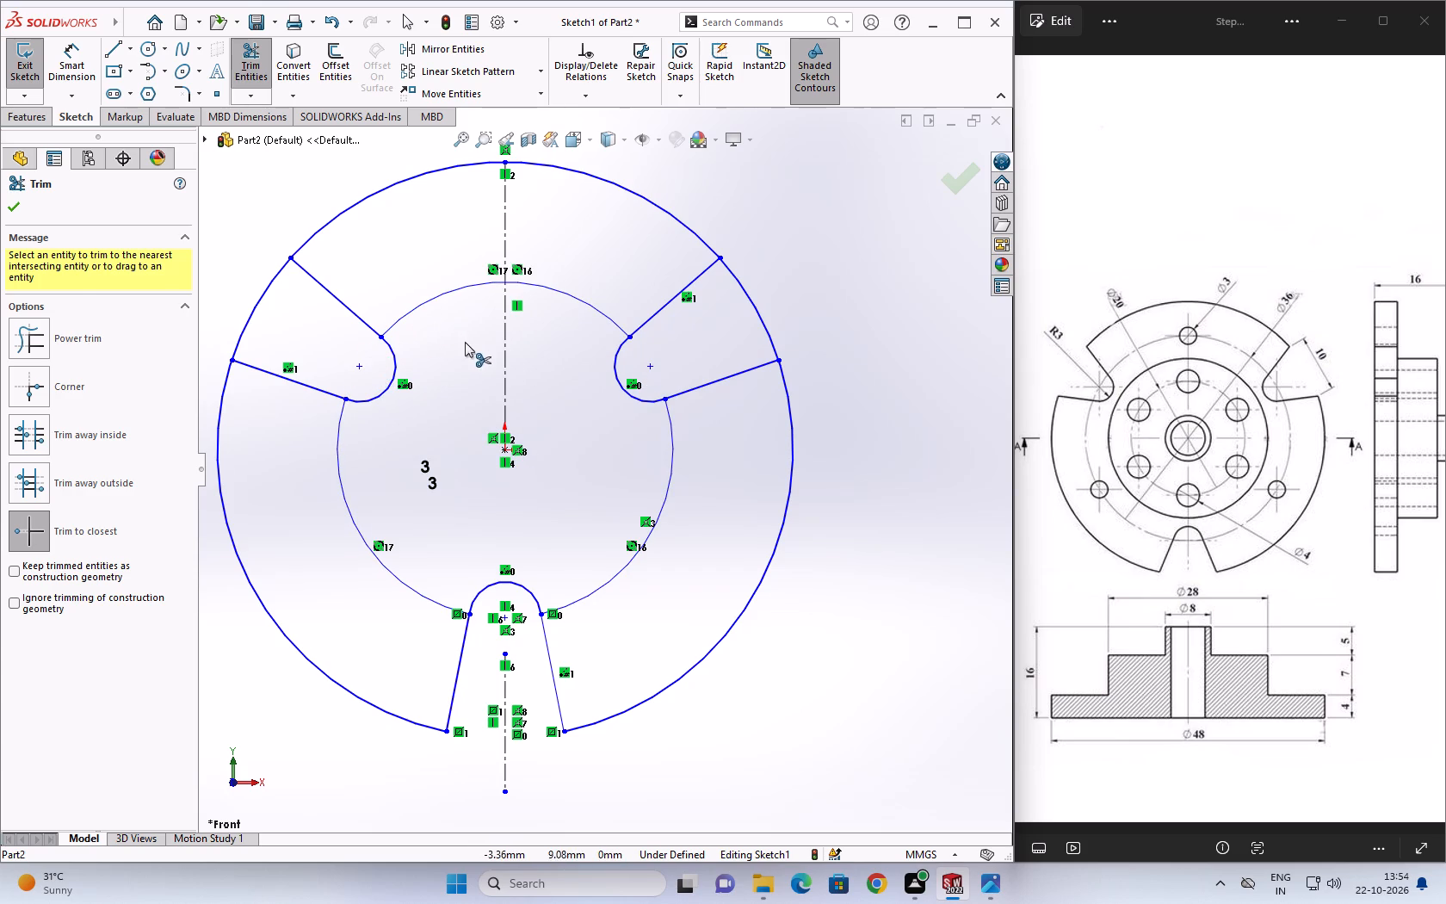
pyautogui.press('Escape')
# Delete the three remaining arcs of the 14 mm radius inner circle between the slots.
pyautogui.click(426, 306)
pyautogui.press('Delete')
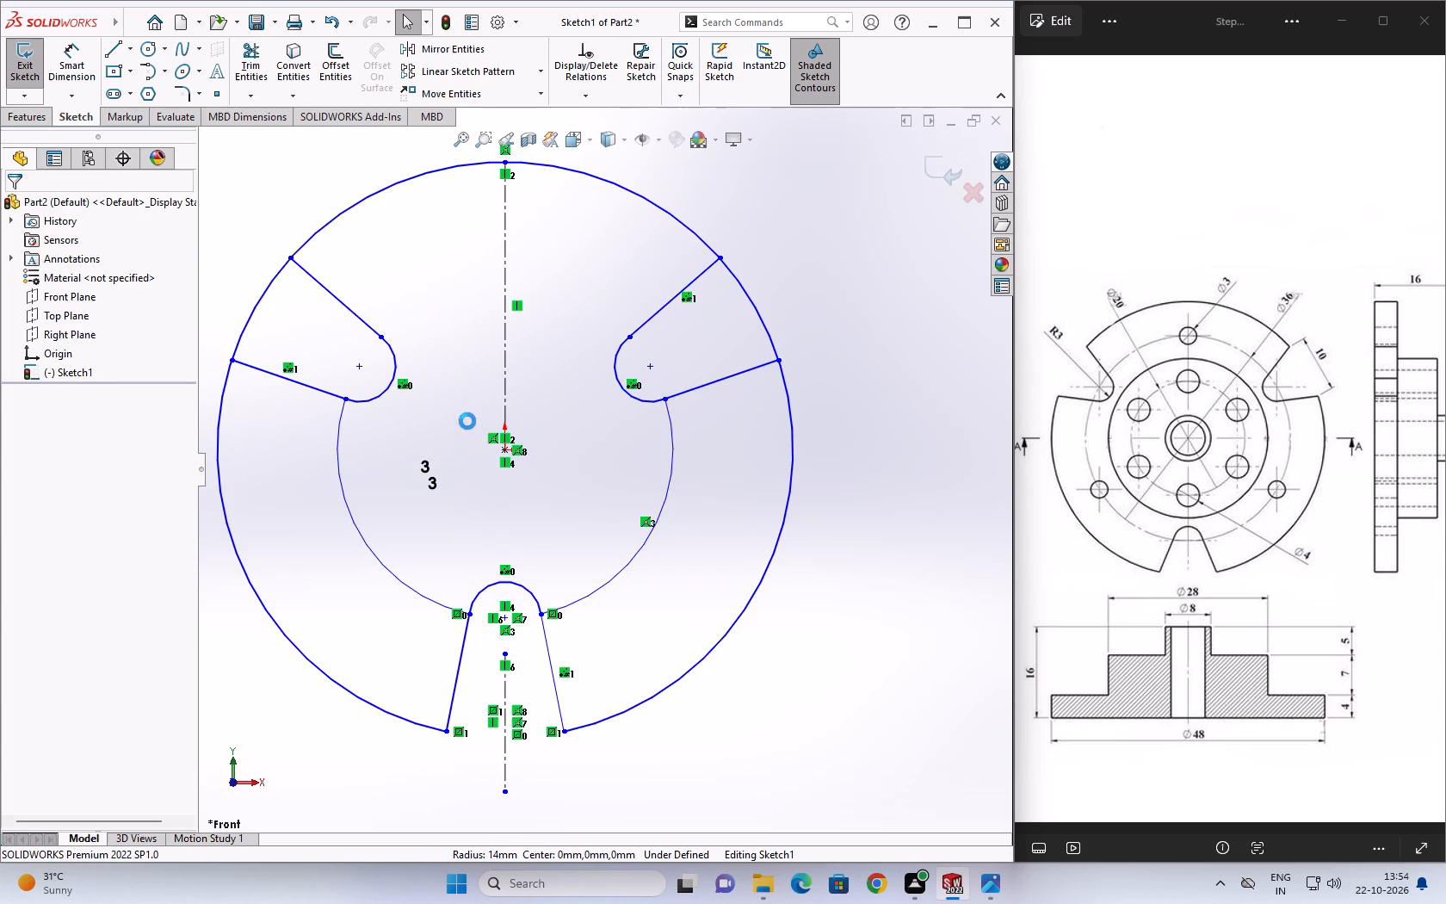
pyautogui.click(345, 485)
pyautogui.press('Delete')
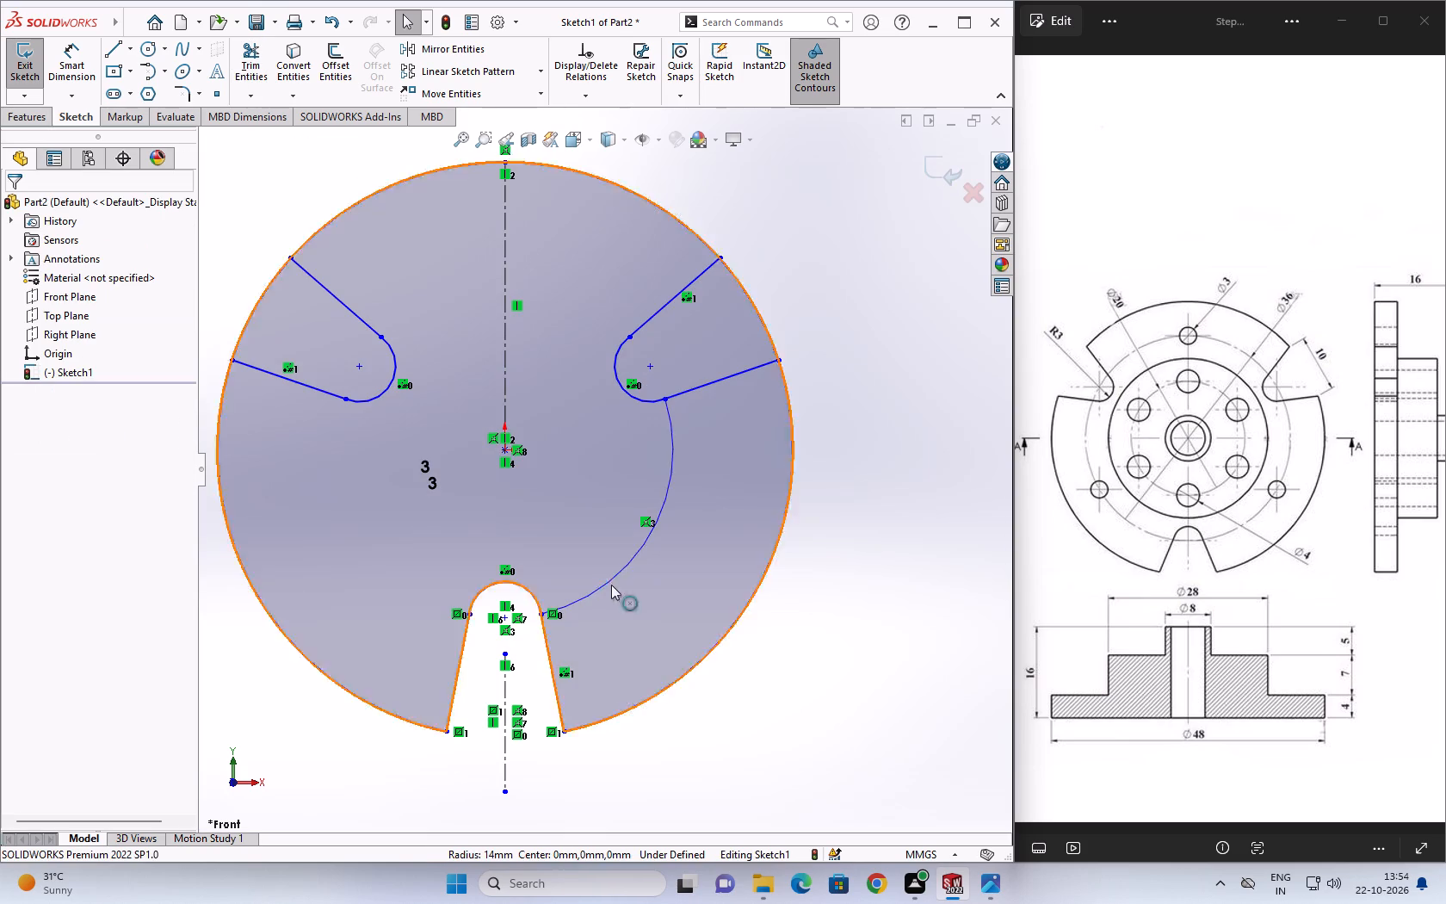
pyautogui.click(621, 579)
pyautogui.press('Delete')
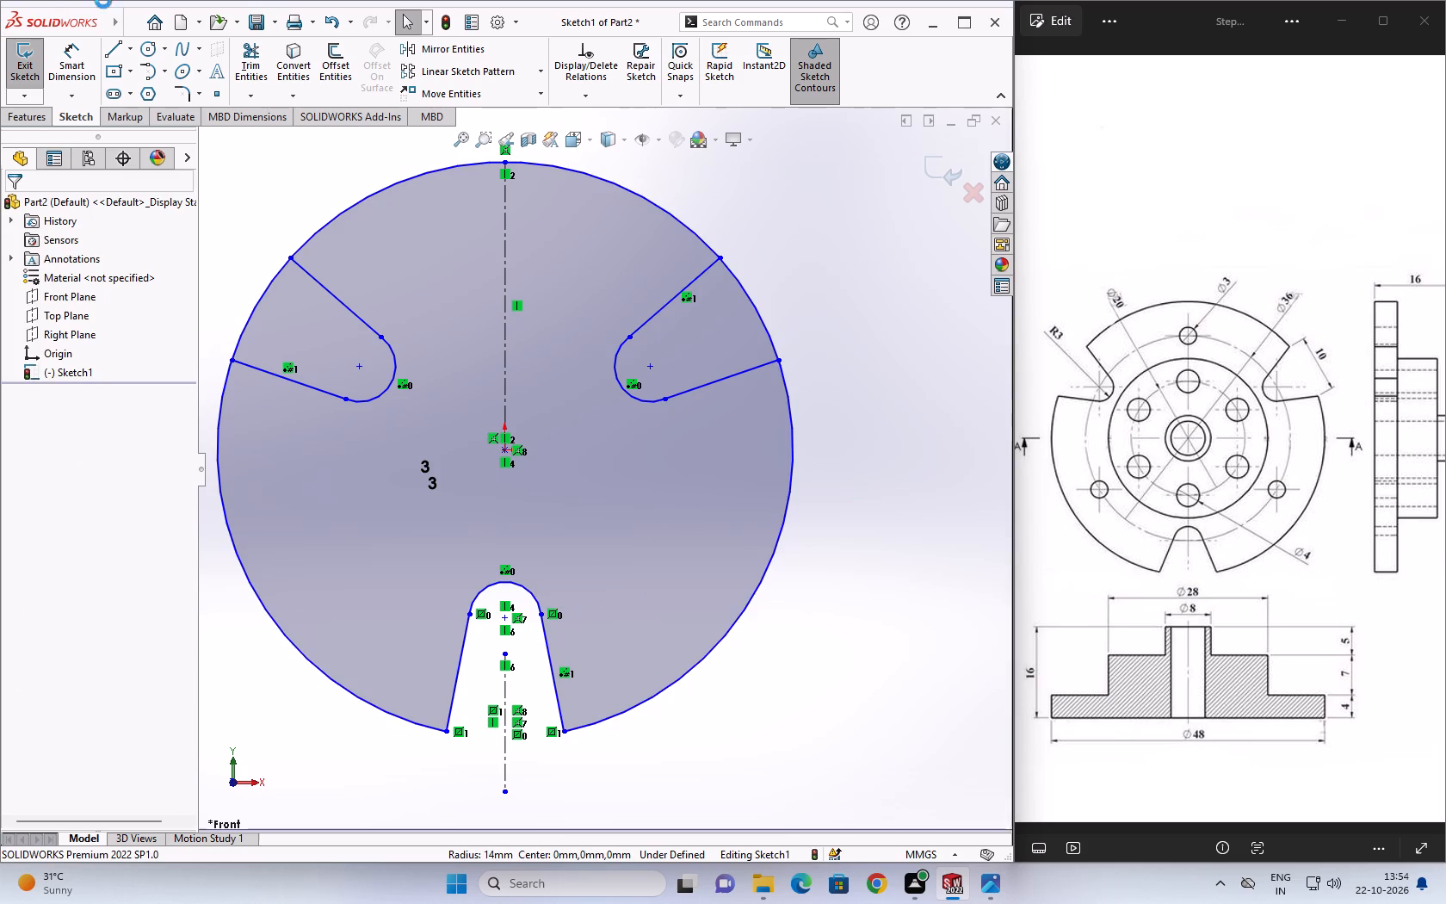
pyautogui.press('Escape')
# Trim the outer circle's arcs across the mouths of the two upper slots.
pyautogui.click(254, 78)
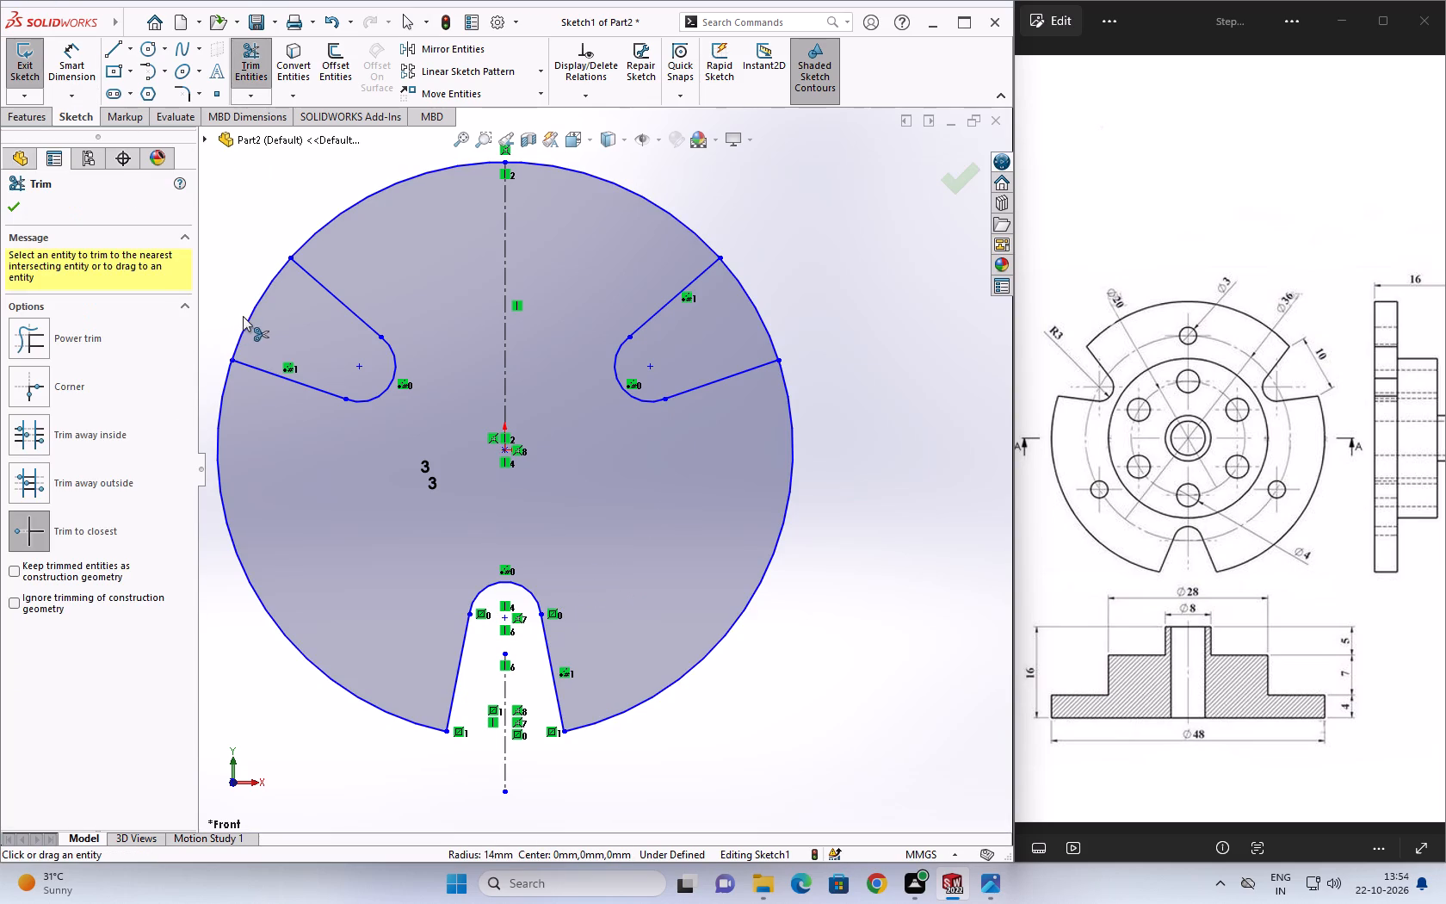
pyautogui.click(259, 315)
pyautogui.click(254, 308)
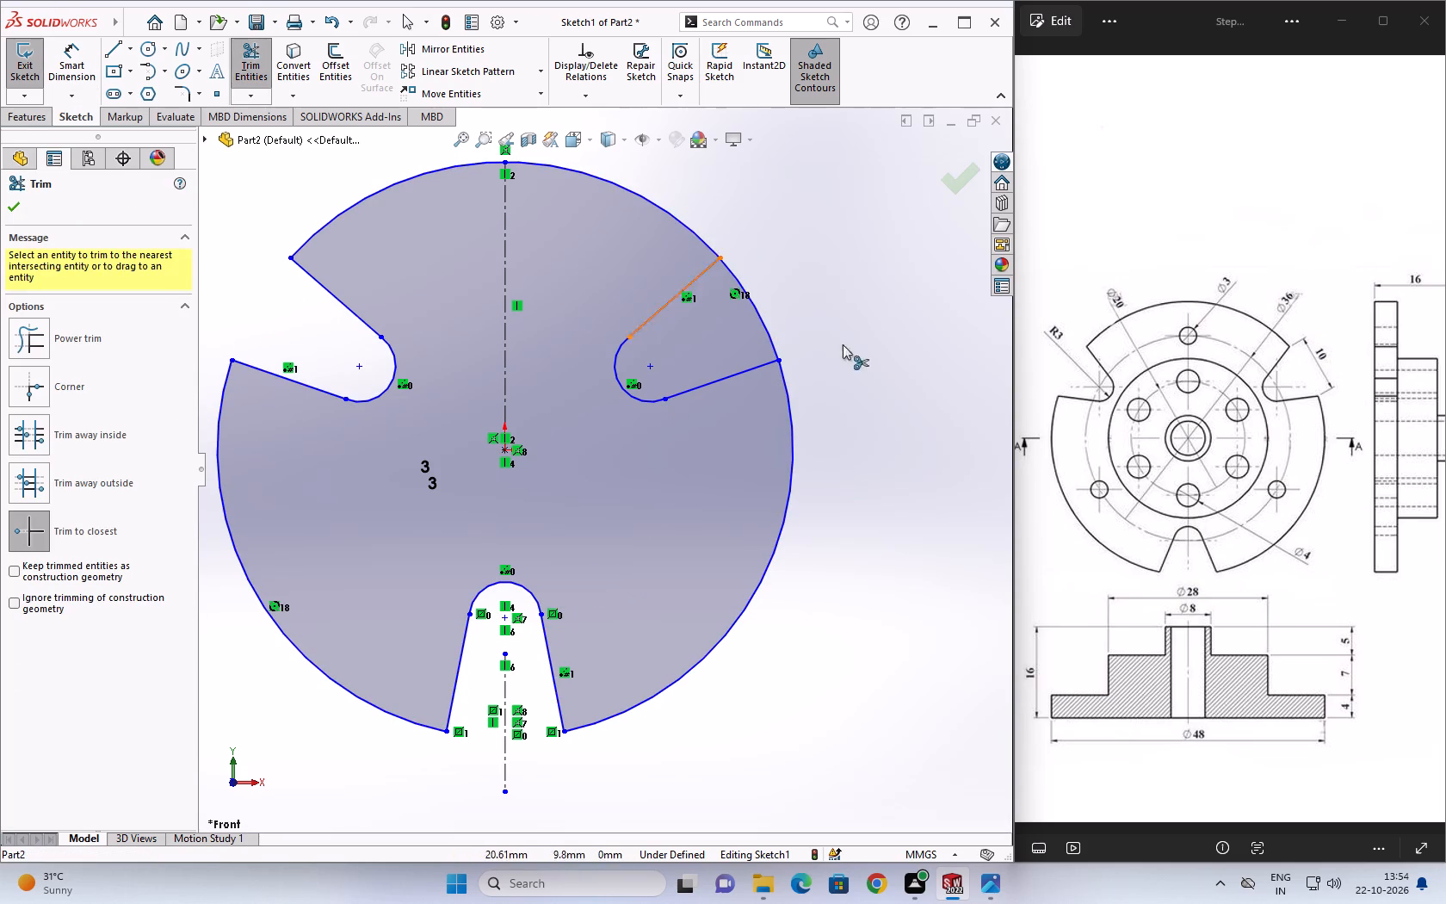
pyautogui.click(762, 314)
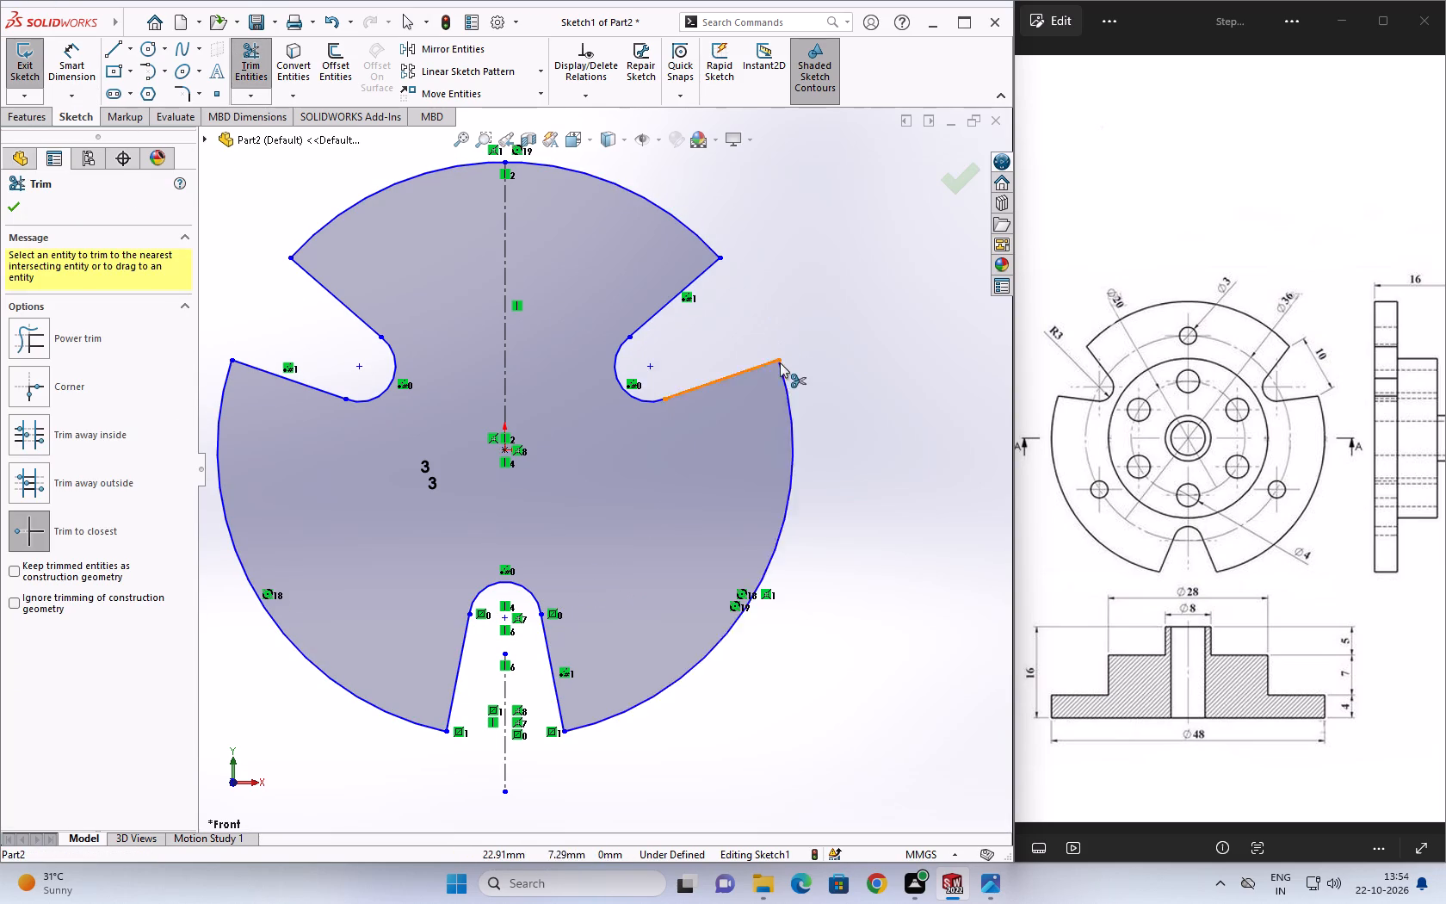
# Examine the corner where the upper-right slot's lower side meets the outer circle, and the overall slotted profile.
pyautogui.scroll(4, 780, 362)
pyautogui.scroll(-6, 769, 367)
pyautogui.scroll(-8, 535, 491)
pyautogui.scroll(-8, 392, 554)
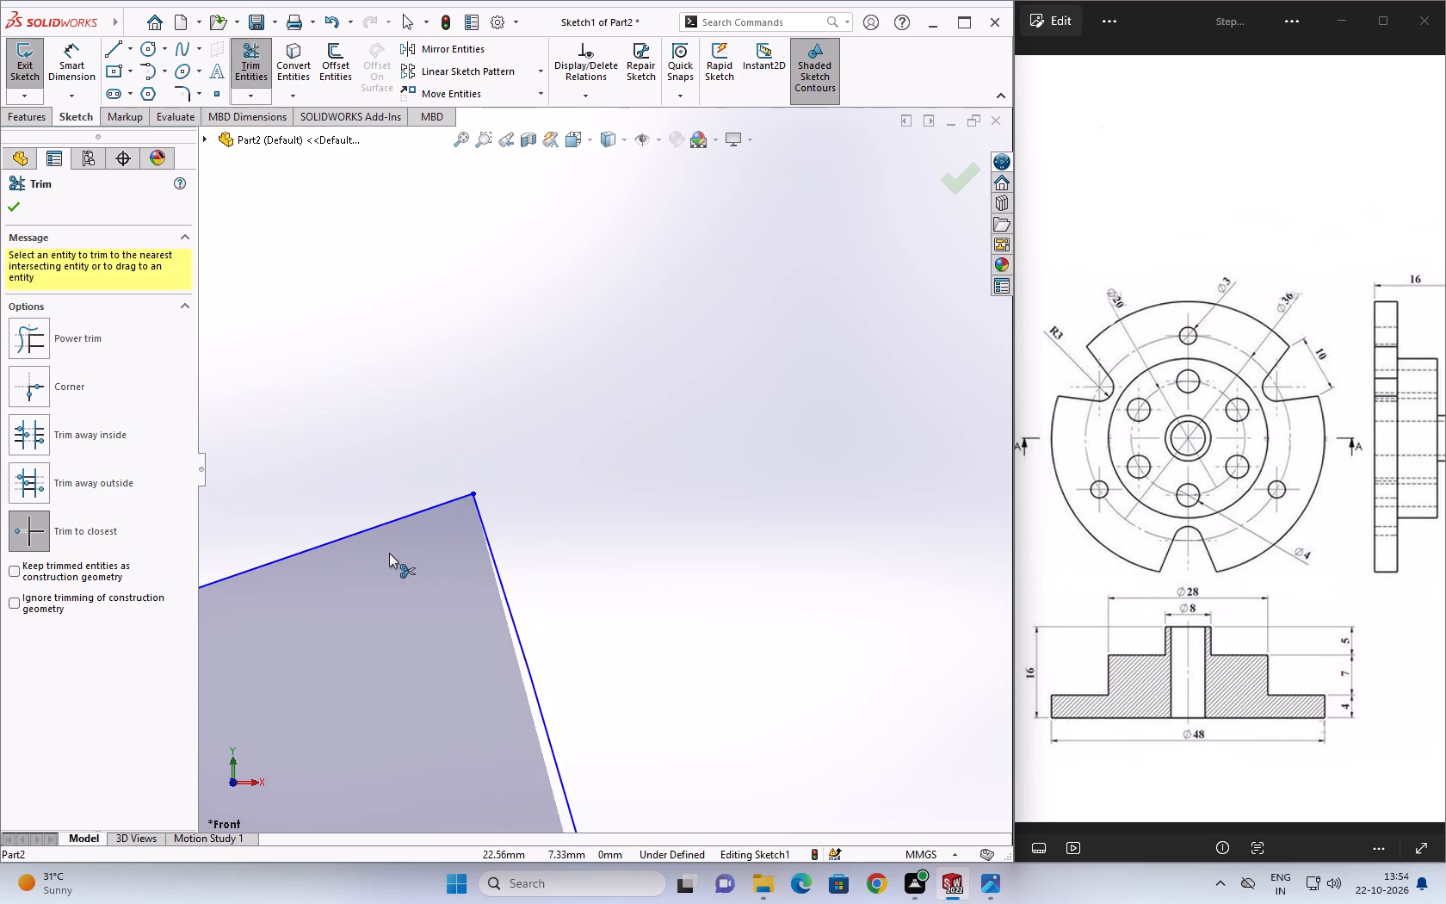
pyautogui.scroll(16, 480, 505)
pyautogui.scroll(7, 484, 505)
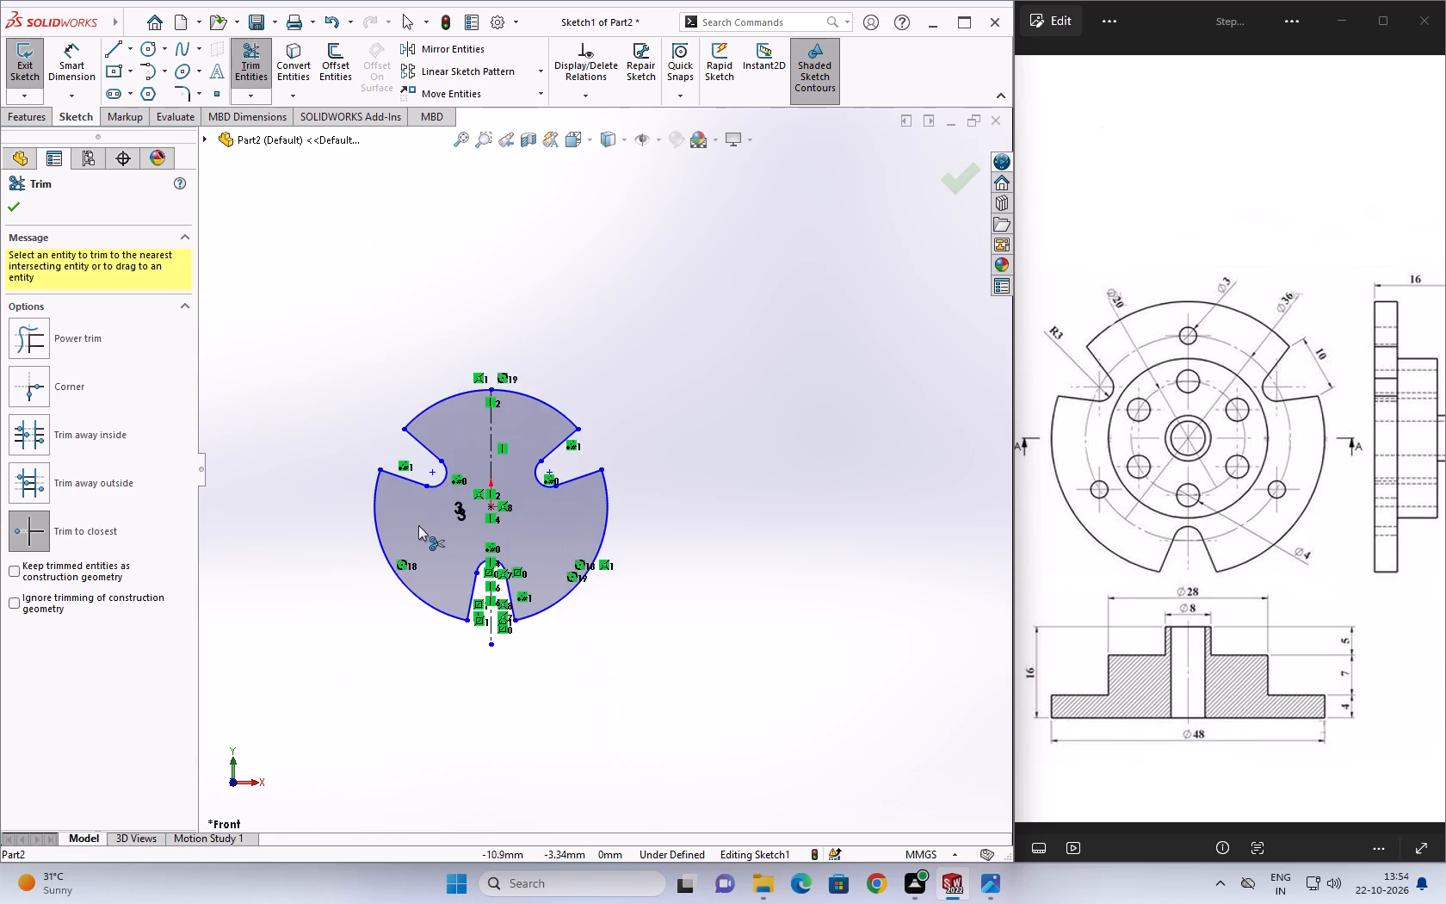
pyautogui.scroll(-3, 401, 519)
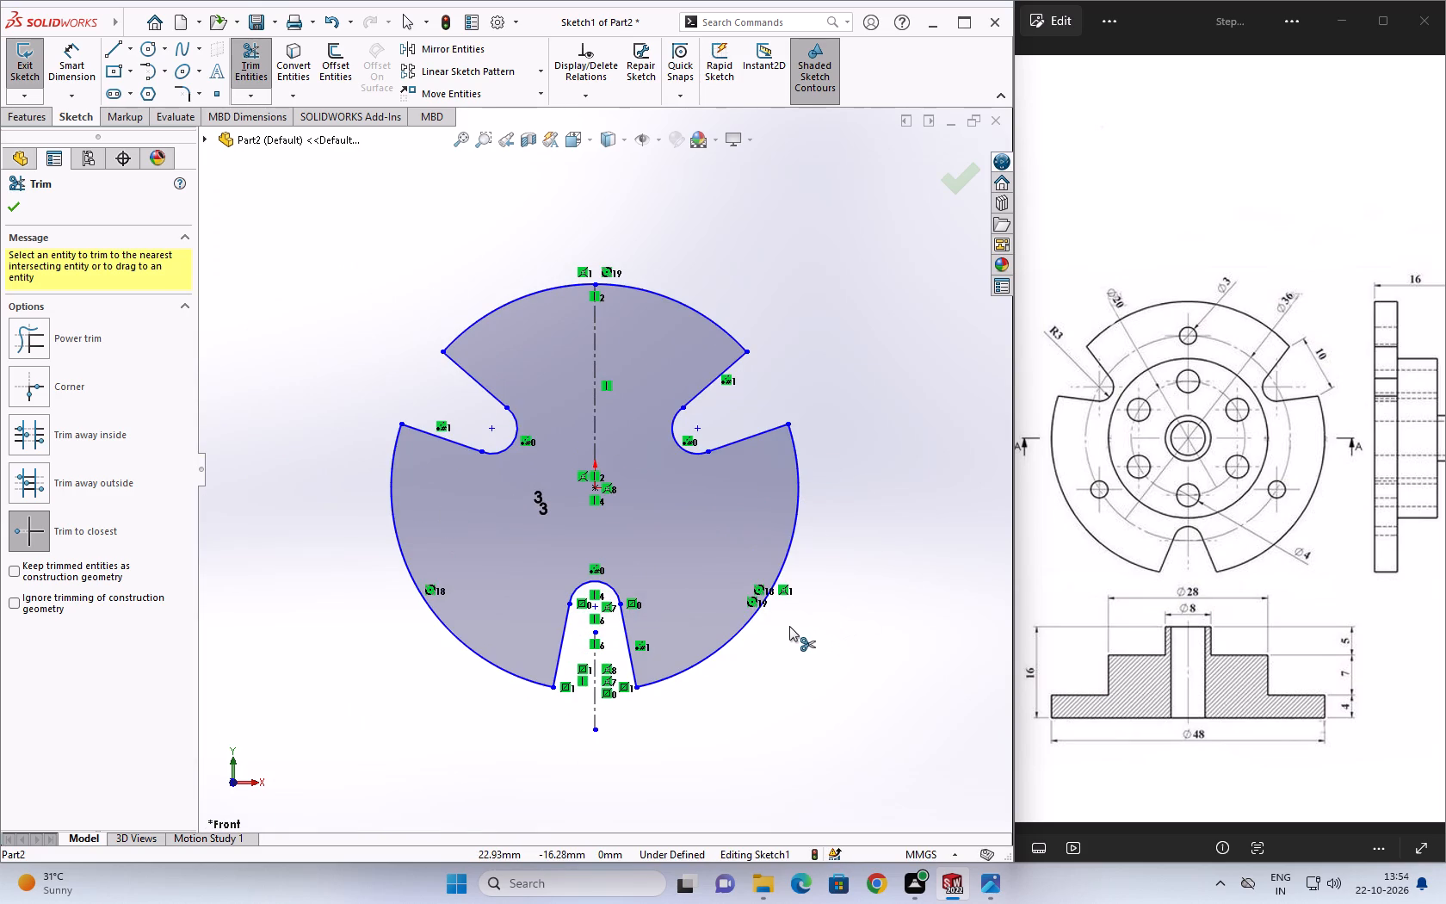
# Dimension the mouth of the upper-right slot between its two outer corner points to 10 mm.
pyautogui.press('Escape')
pyautogui.click(88, 65)
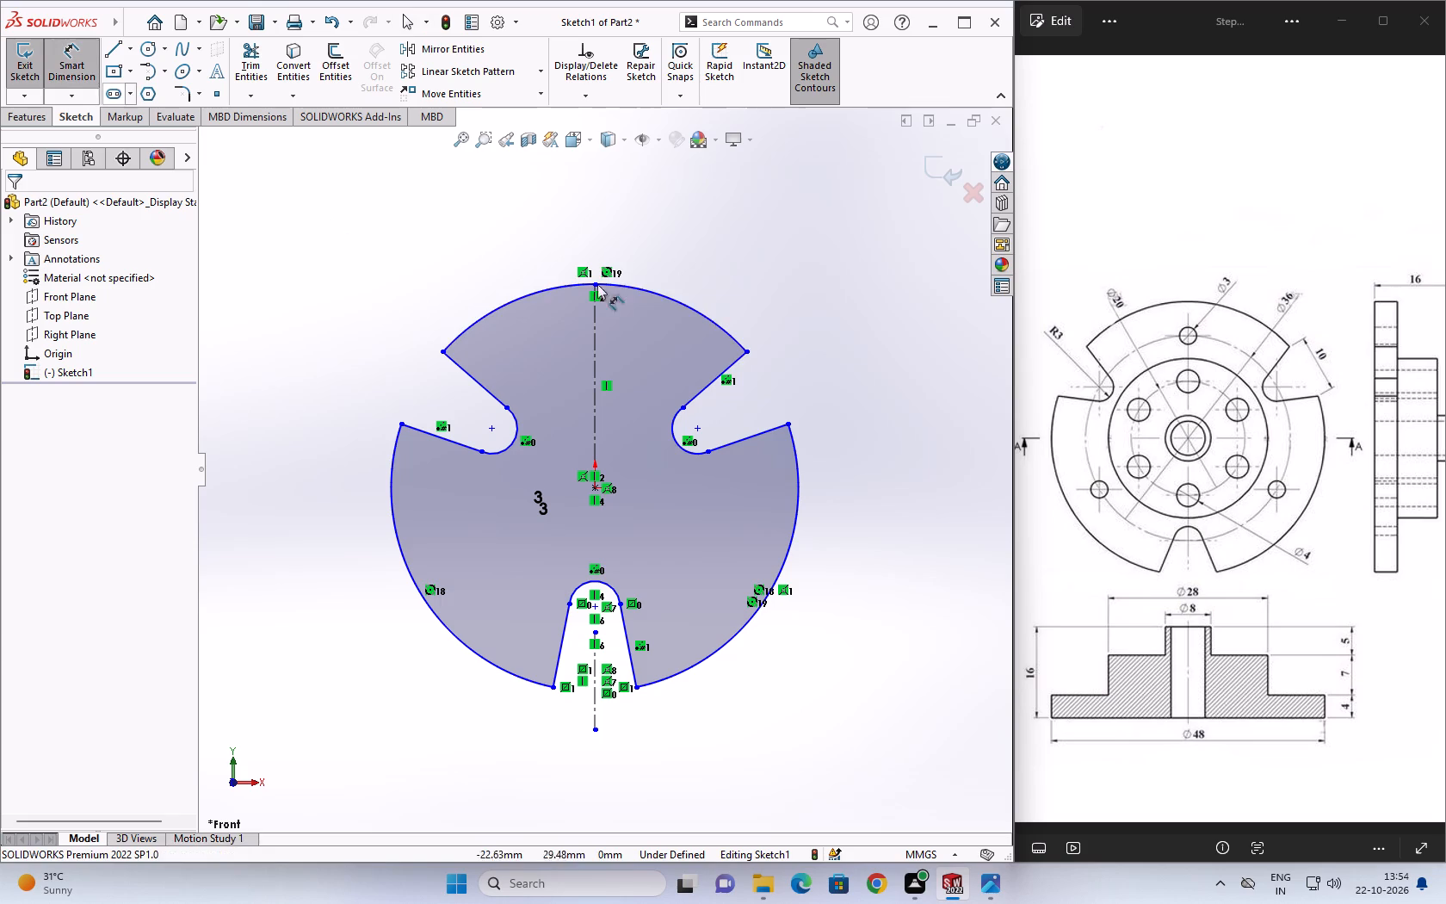
pyautogui.click(746, 352)
pyautogui.click(793, 425)
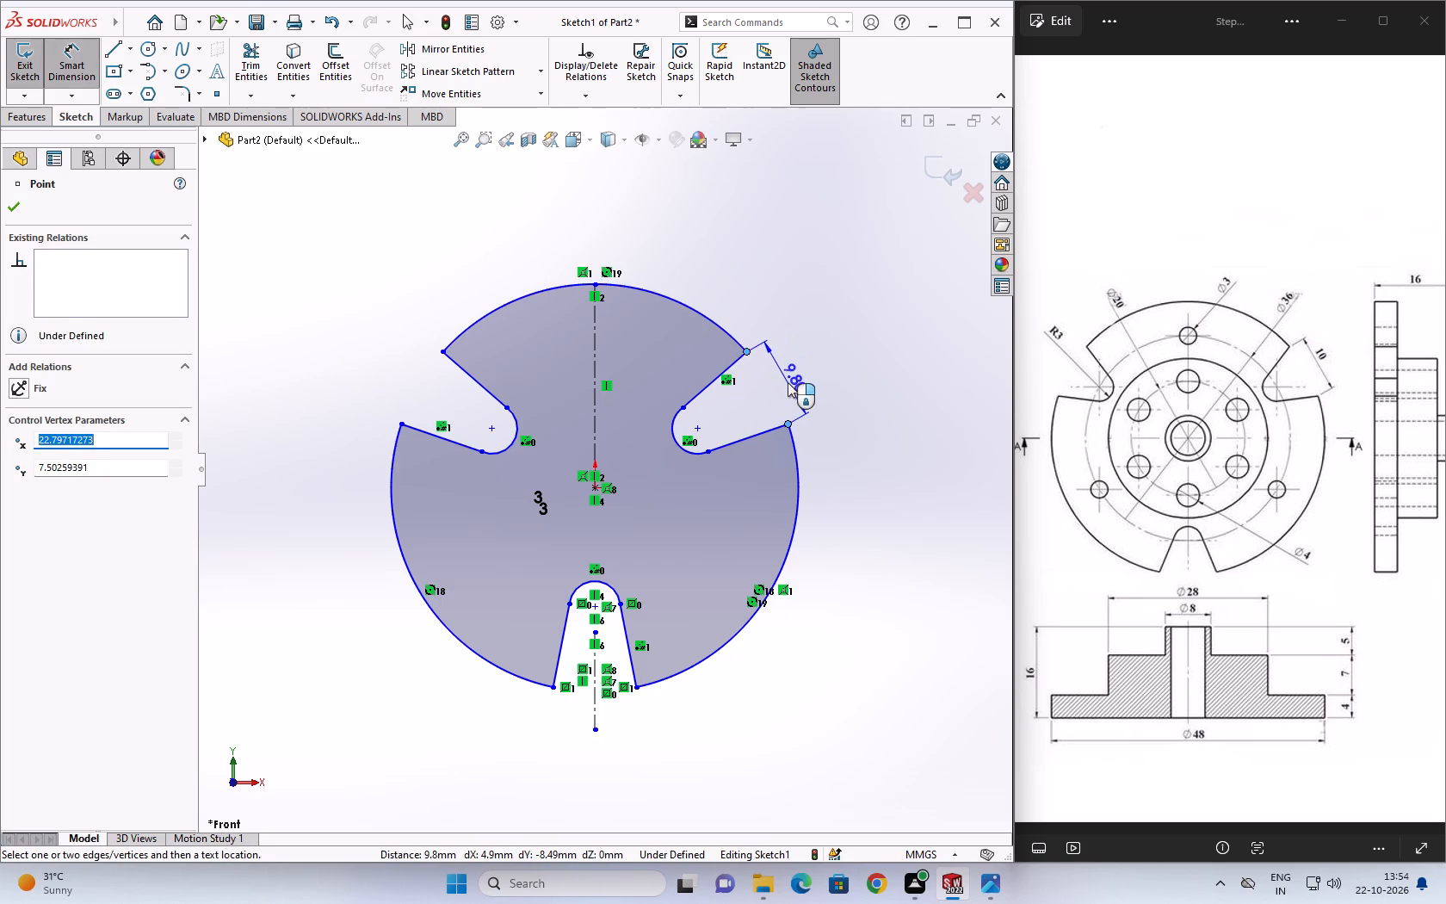
pyautogui.click(788, 382)
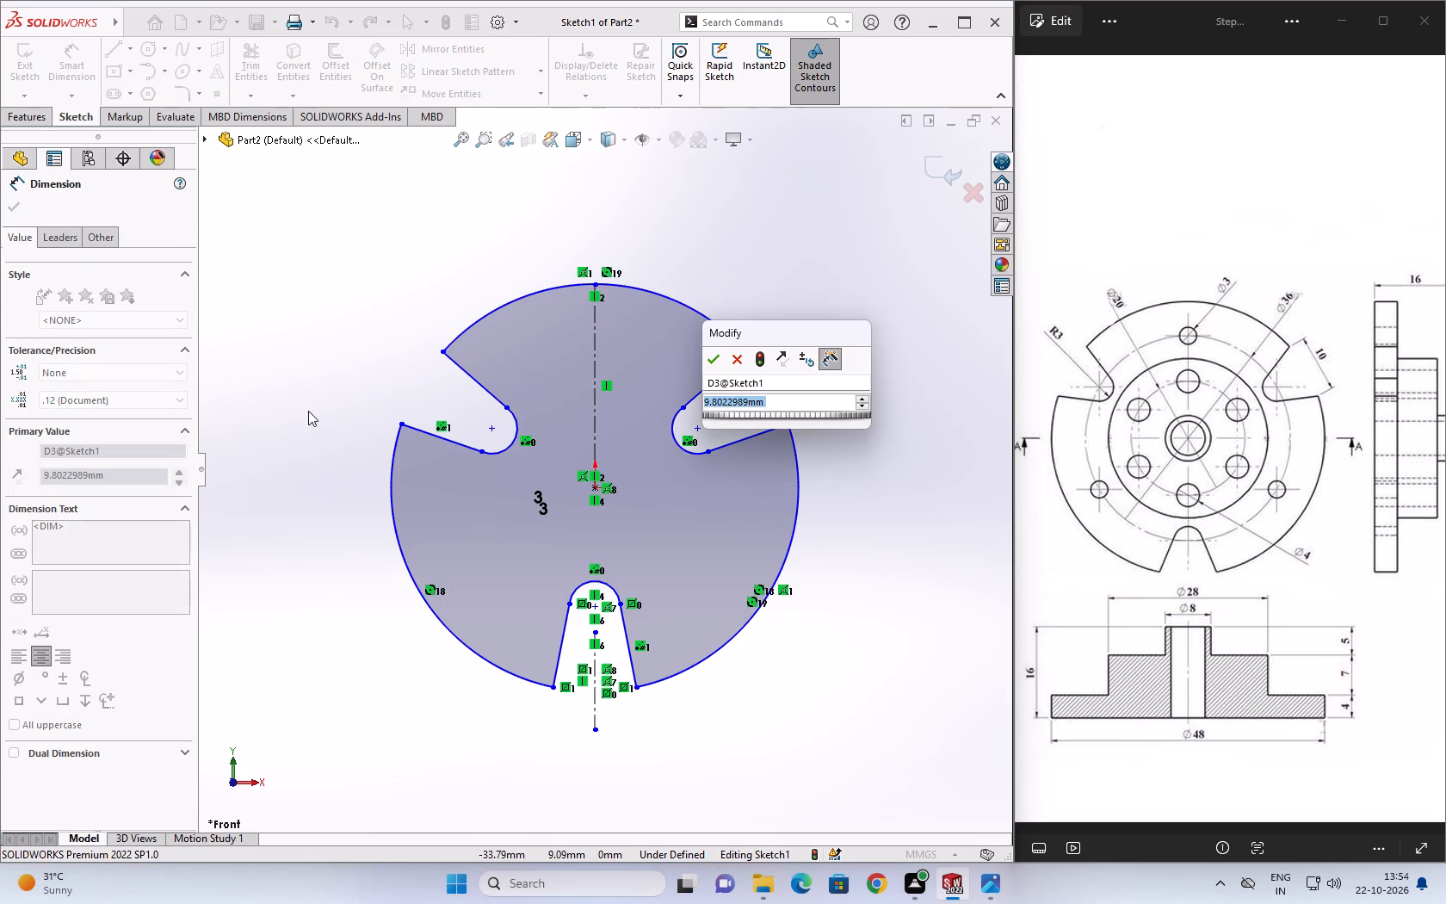
pyautogui.write('10')
pyautogui.press('Return')
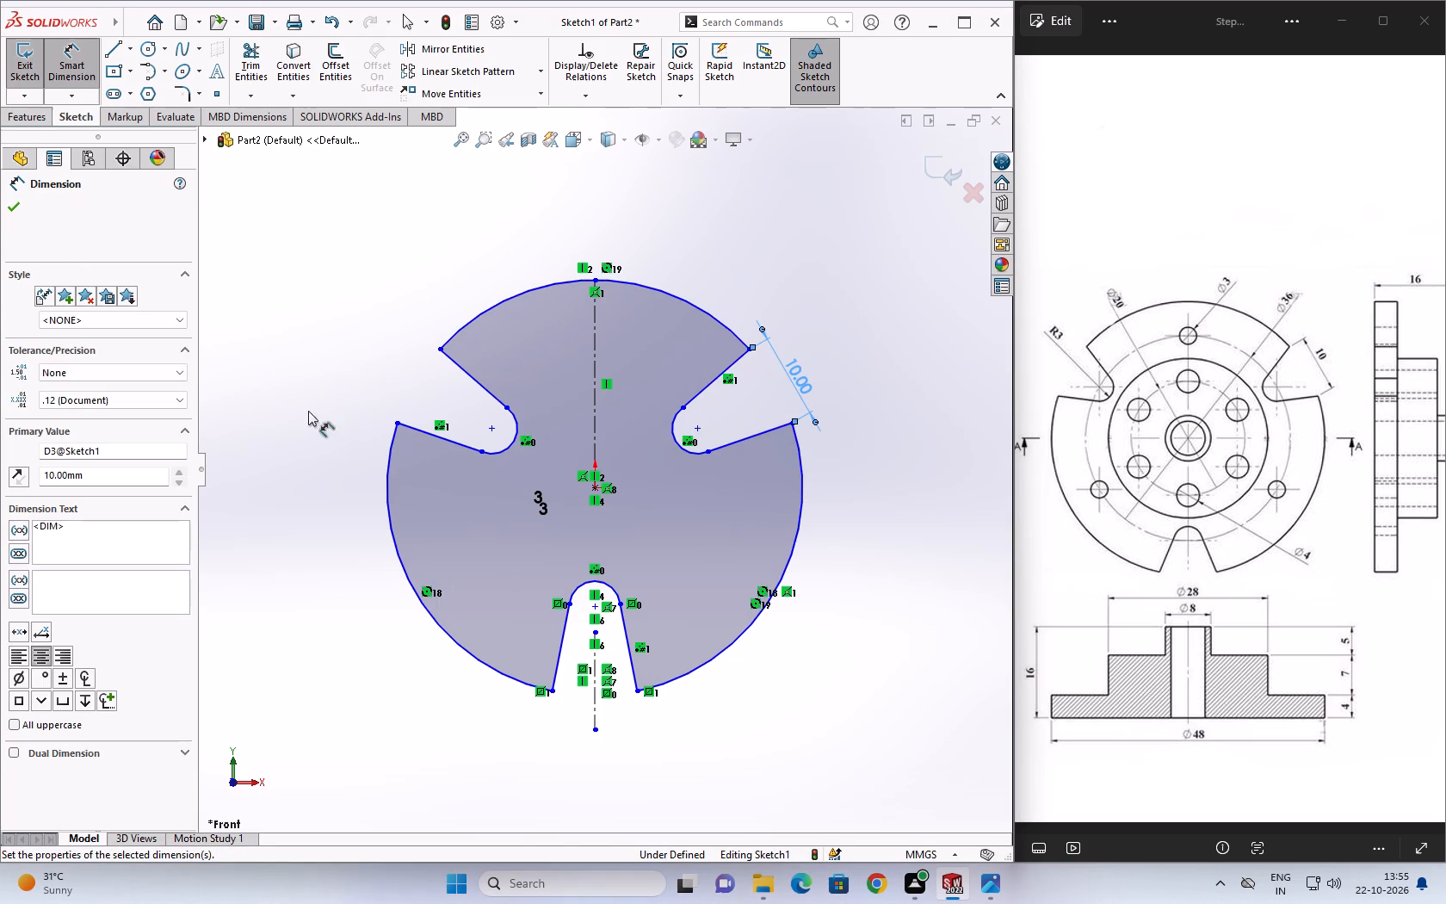
# Check the width across the mouth of the upper-left slot between its two outer corner points.
pyautogui.click(396, 425)
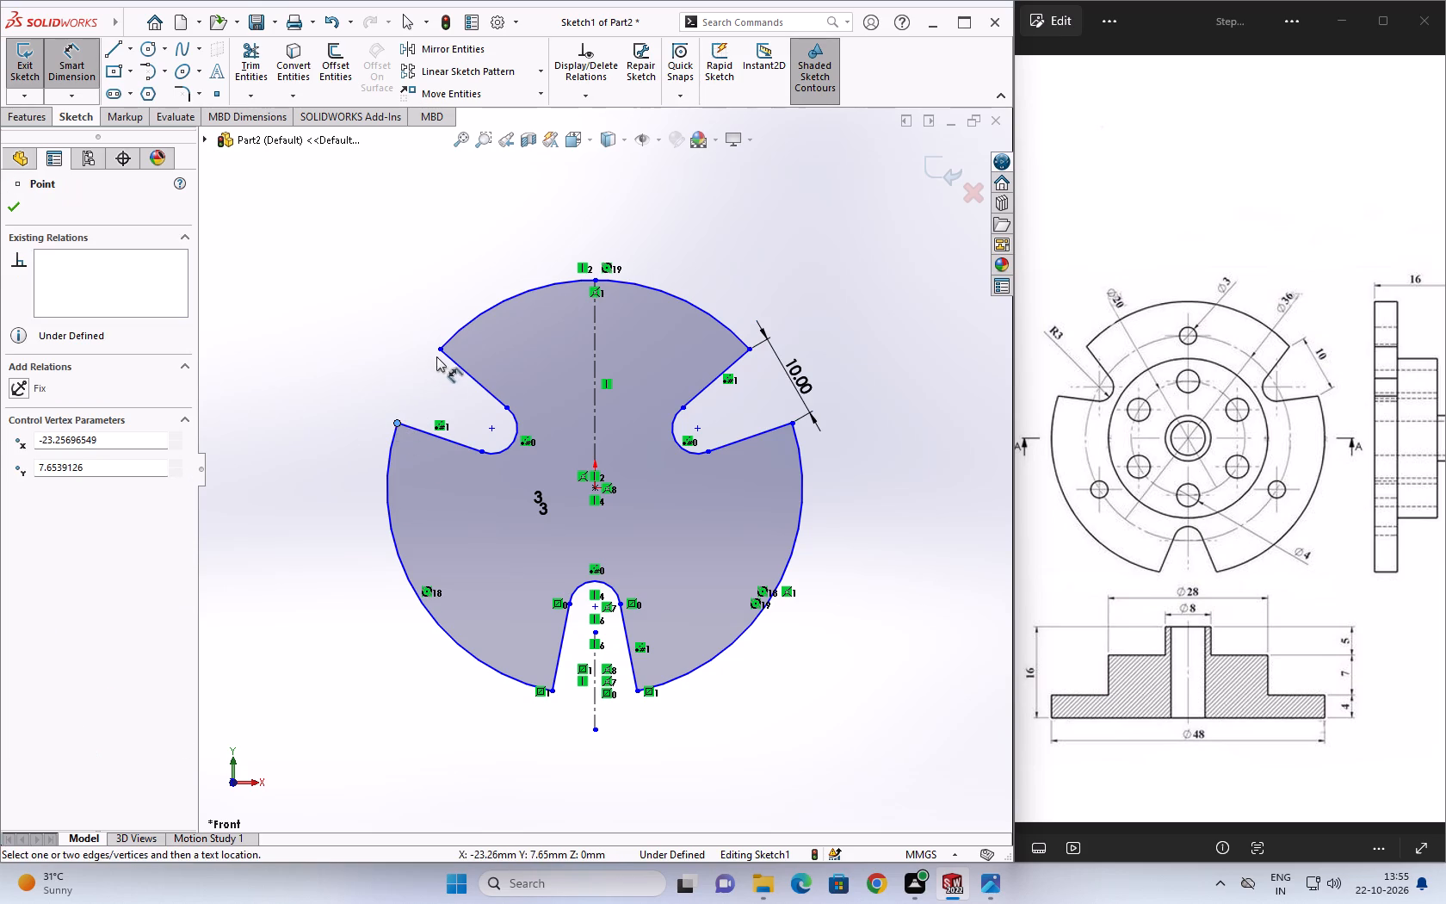
pyautogui.click(440, 352)
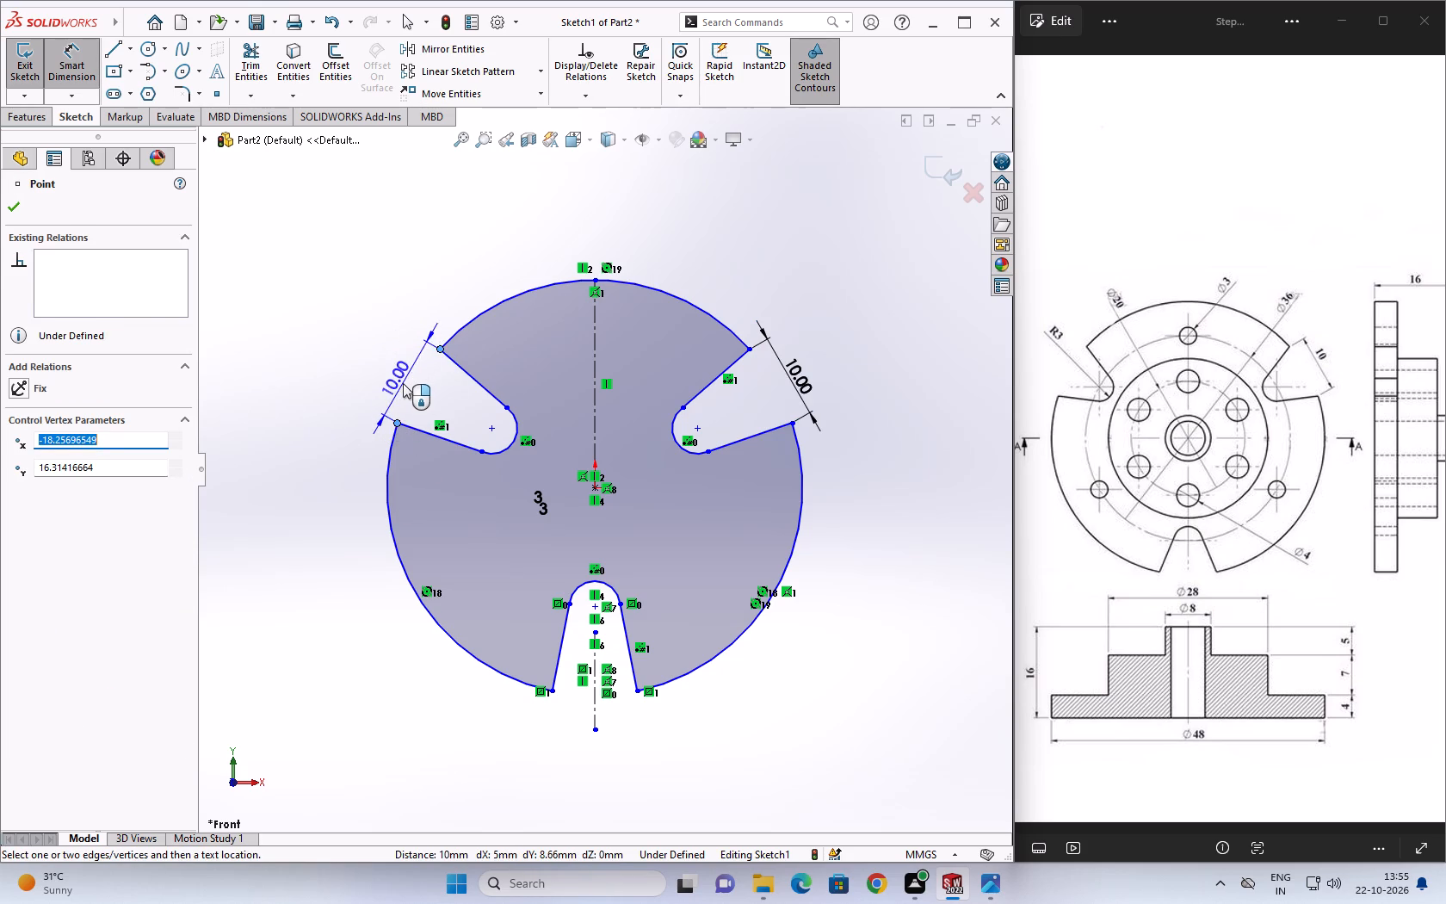
pyautogui.press('Escape')
pyautogui.press('Escape')
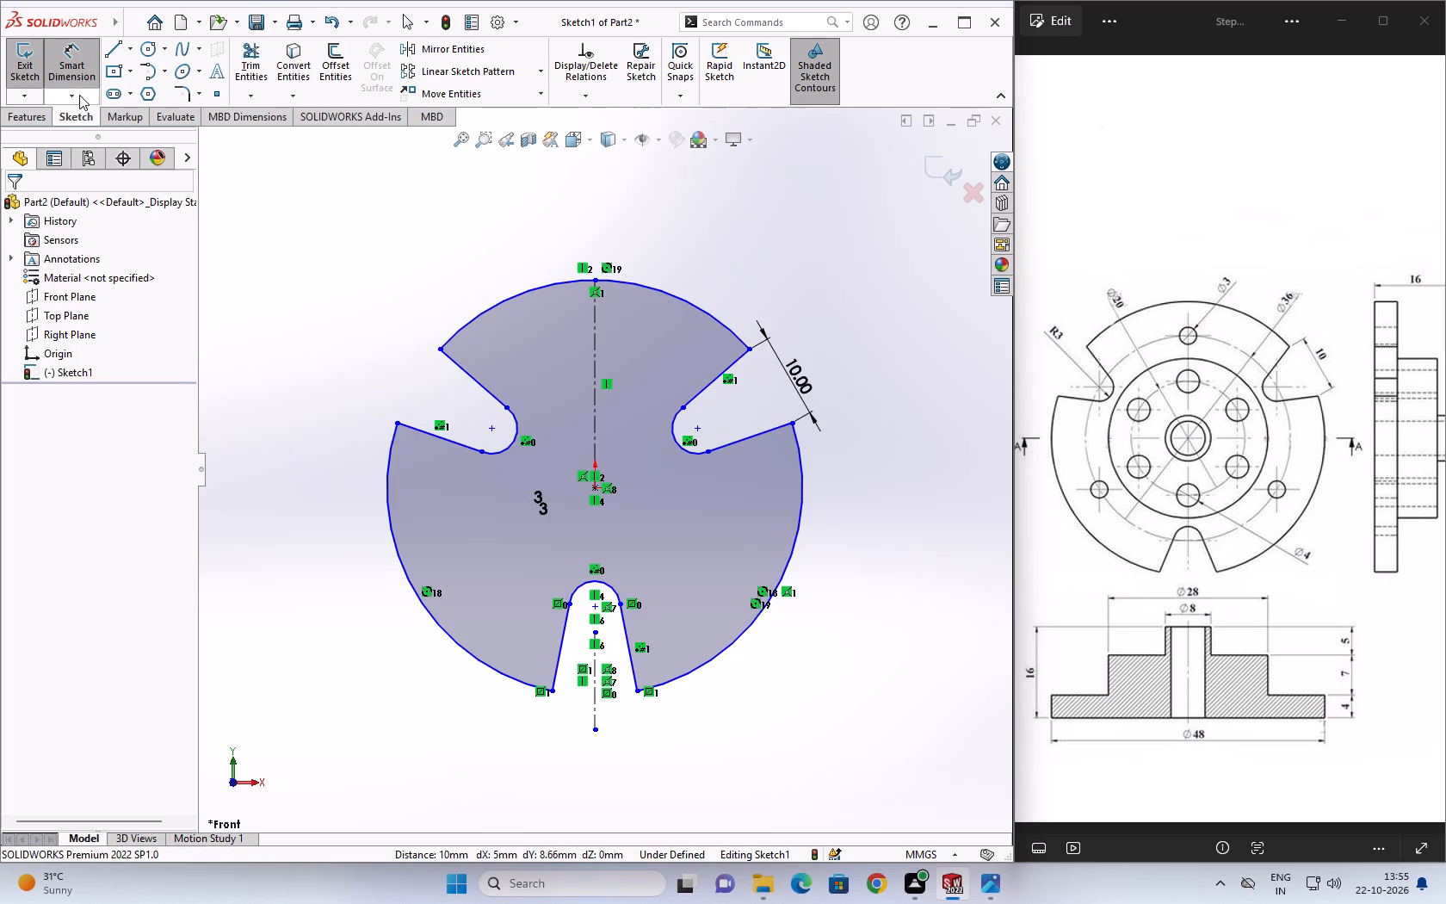
# Extrude the slotted profile as a boss with a blind depth of 4 mm.
pyautogui.click(34, 121)
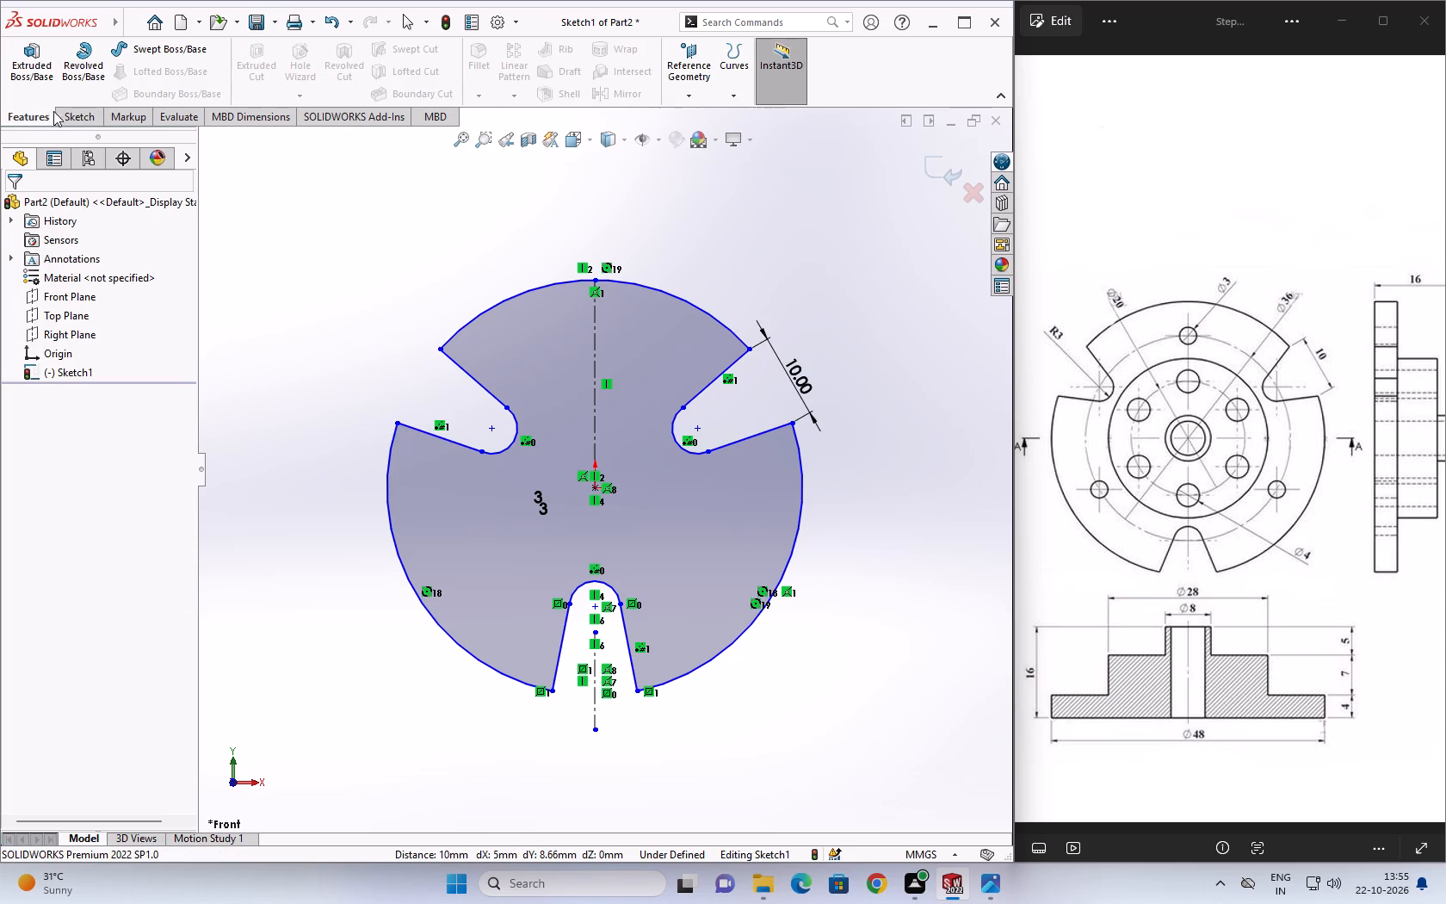
pyautogui.click(36, 77)
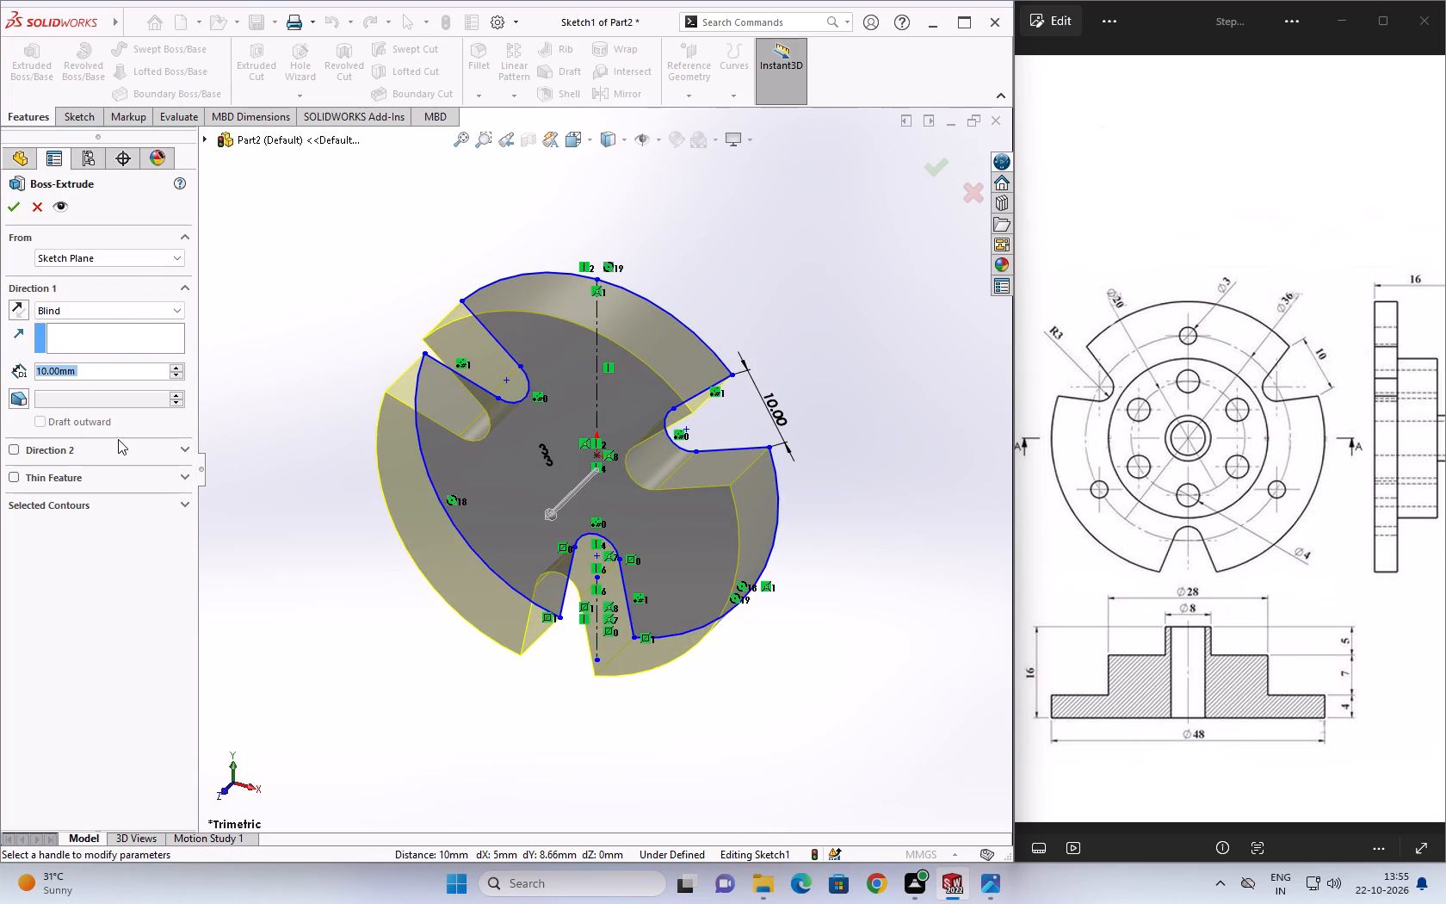
pyautogui.press('4')
pyautogui.press('Return')
pyautogui.click(14, 200)
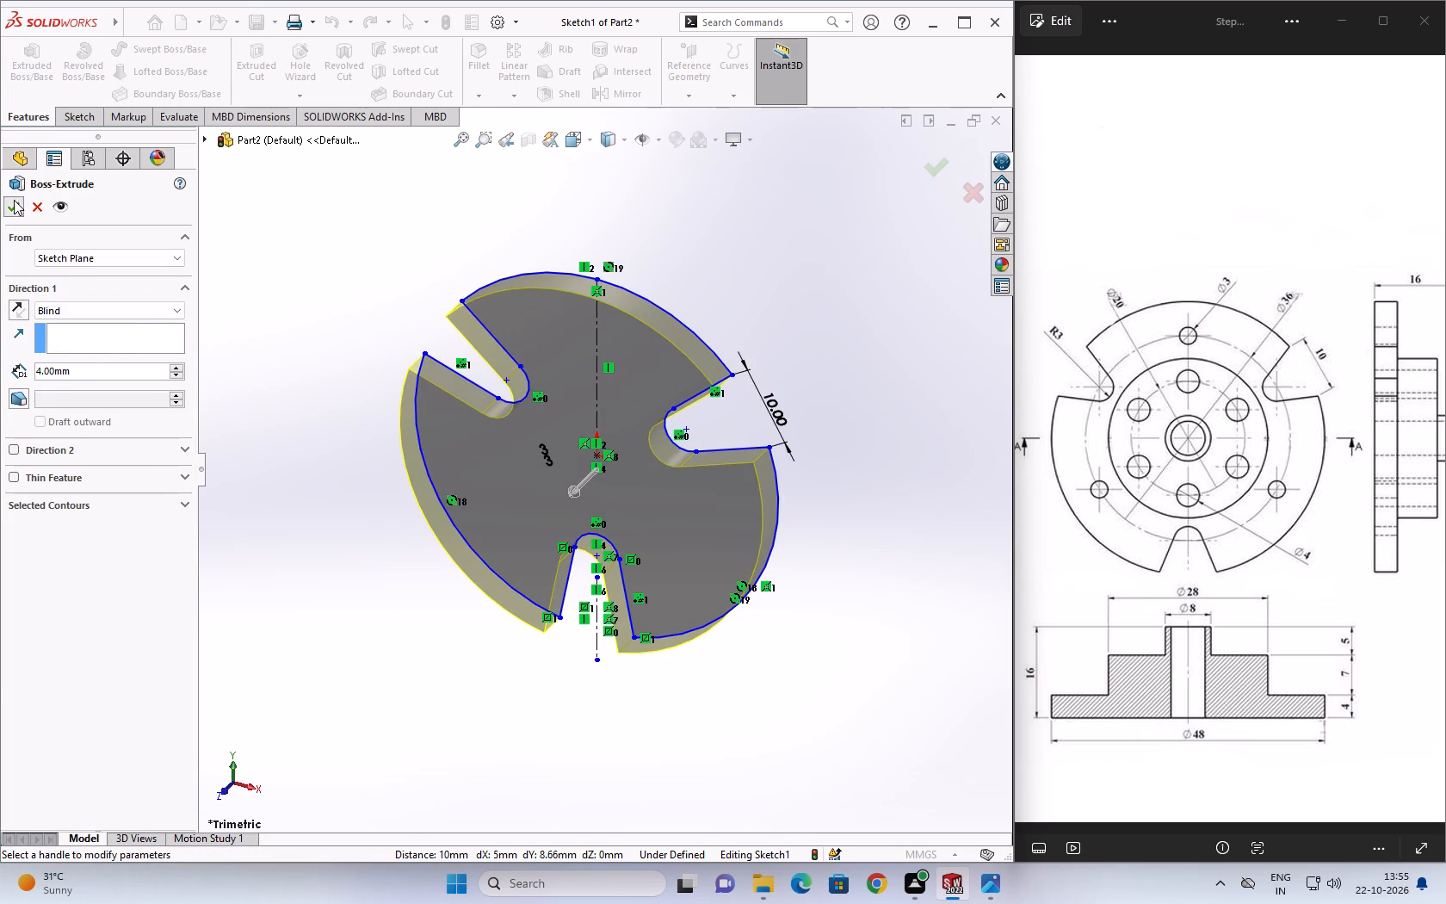
pyautogui.press('Escape')
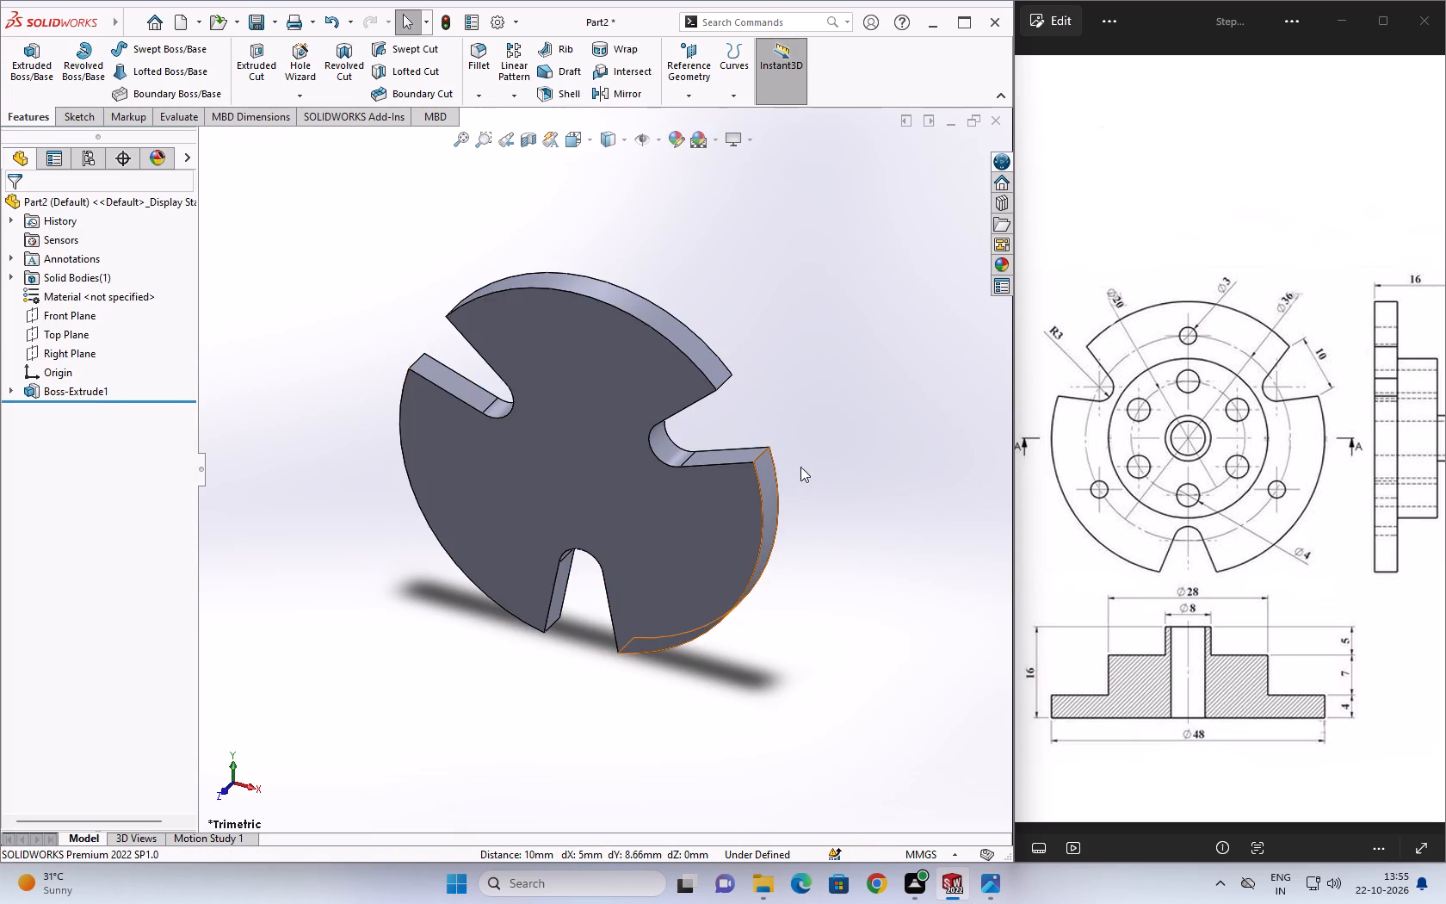
# Sketch a circle of 18 mm radius (36/2) centred on the origin on the Front Plane.
pyautogui.moveTo(783, 477); pyautogui.dragTo(726, 542, button='middle')
pyautogui.click(81, 319)
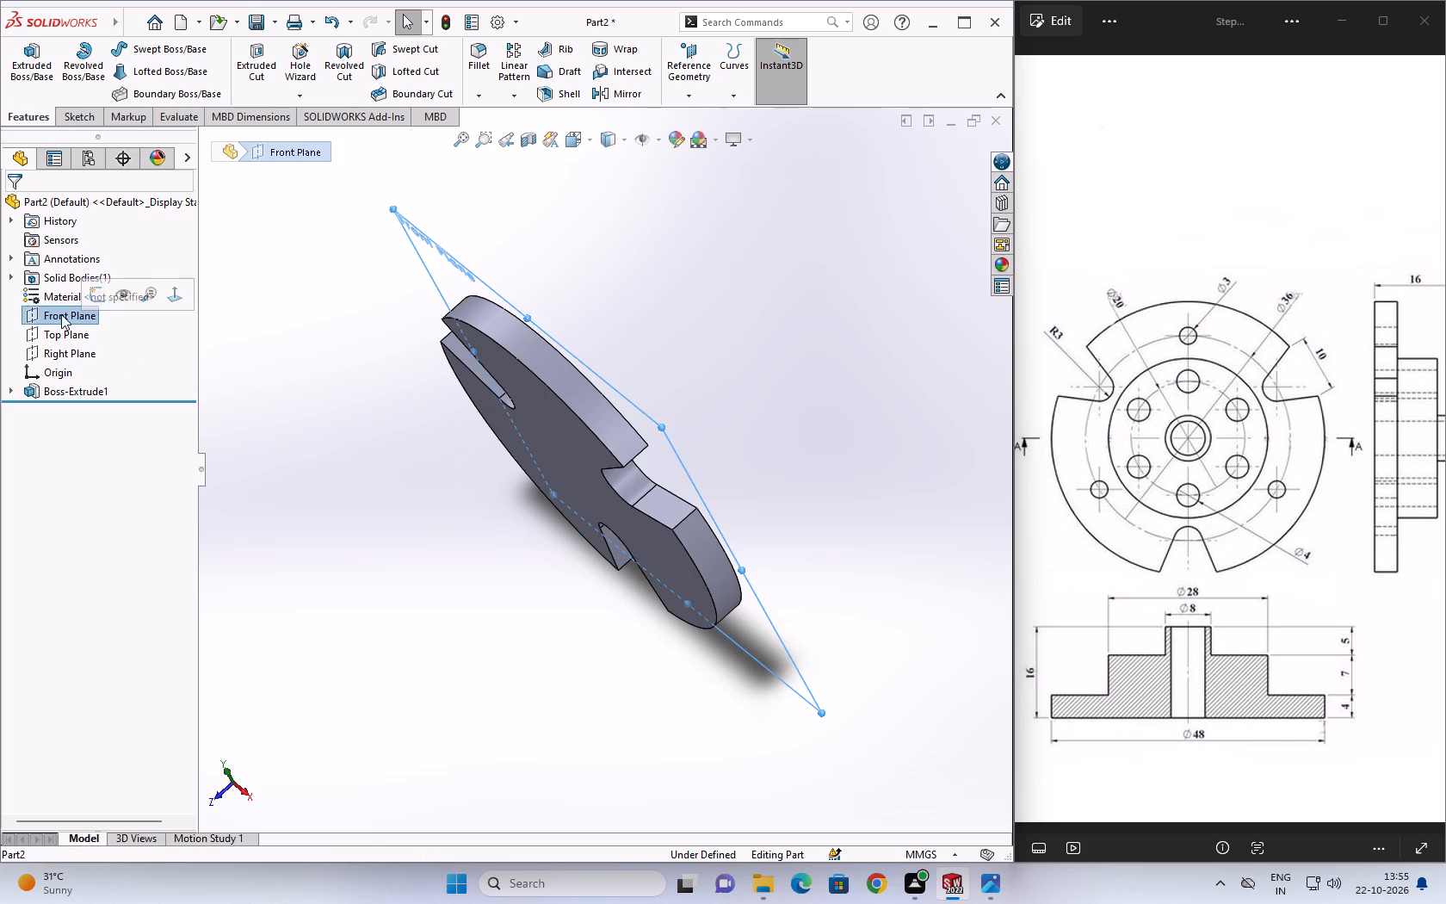
pyautogui.click(180, 292)
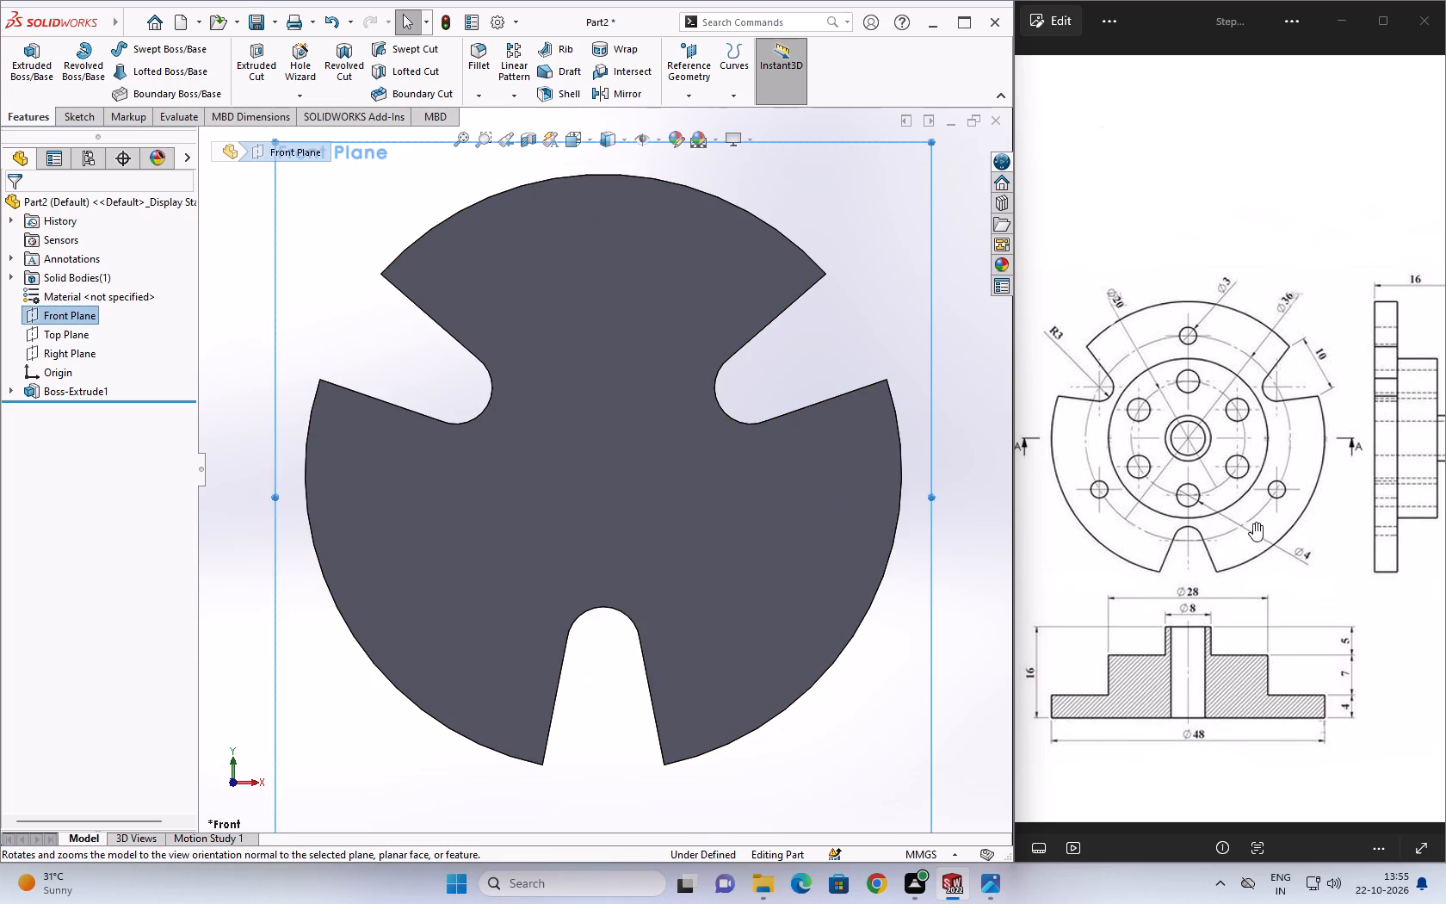
pyautogui.scroll(-6, 1250, 526)
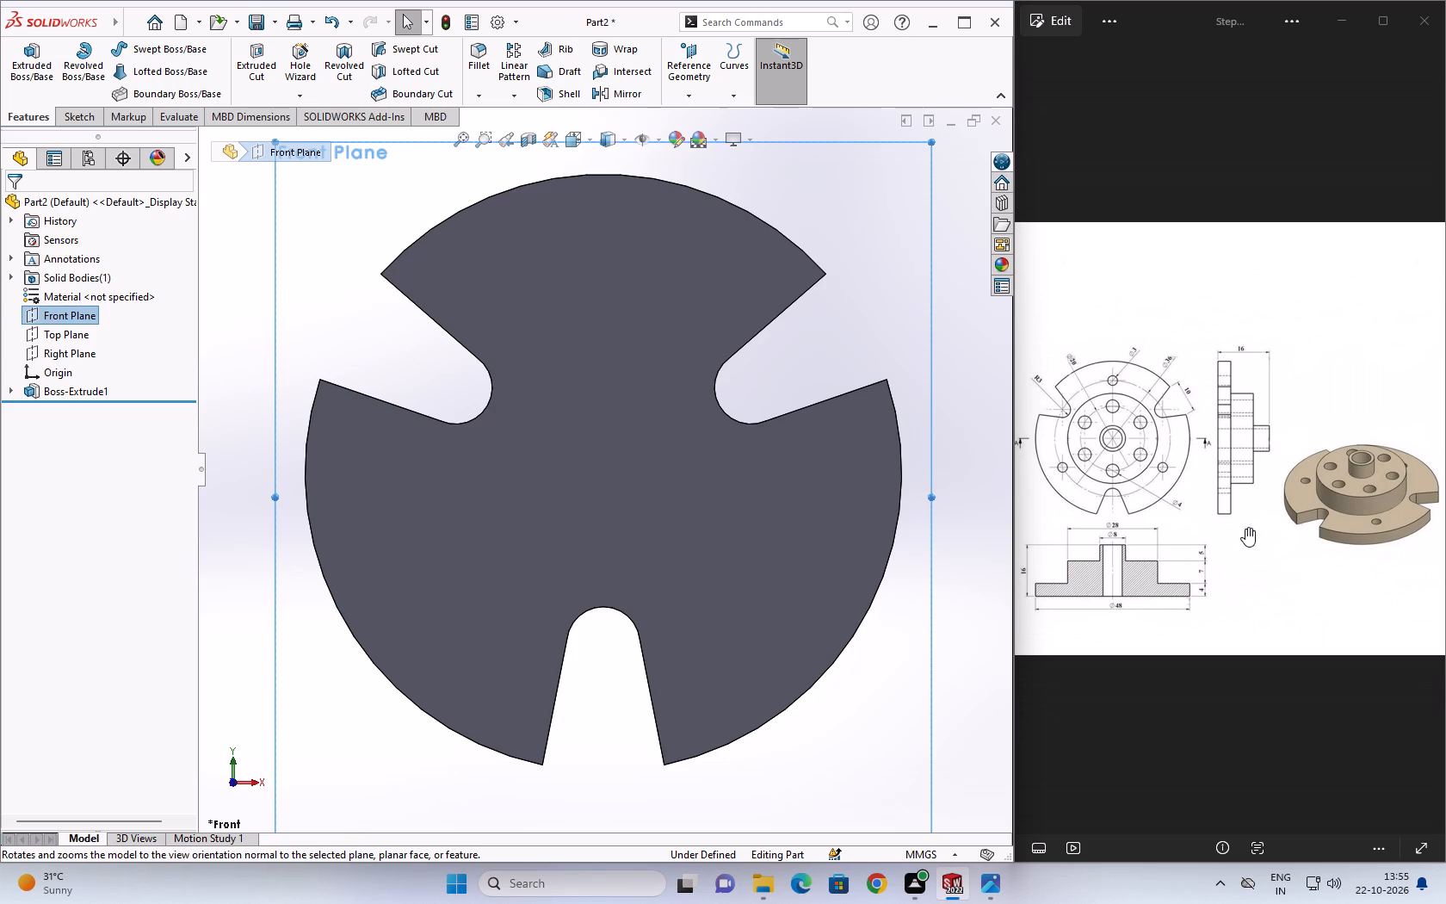
pyautogui.scroll(5, 1137, 507)
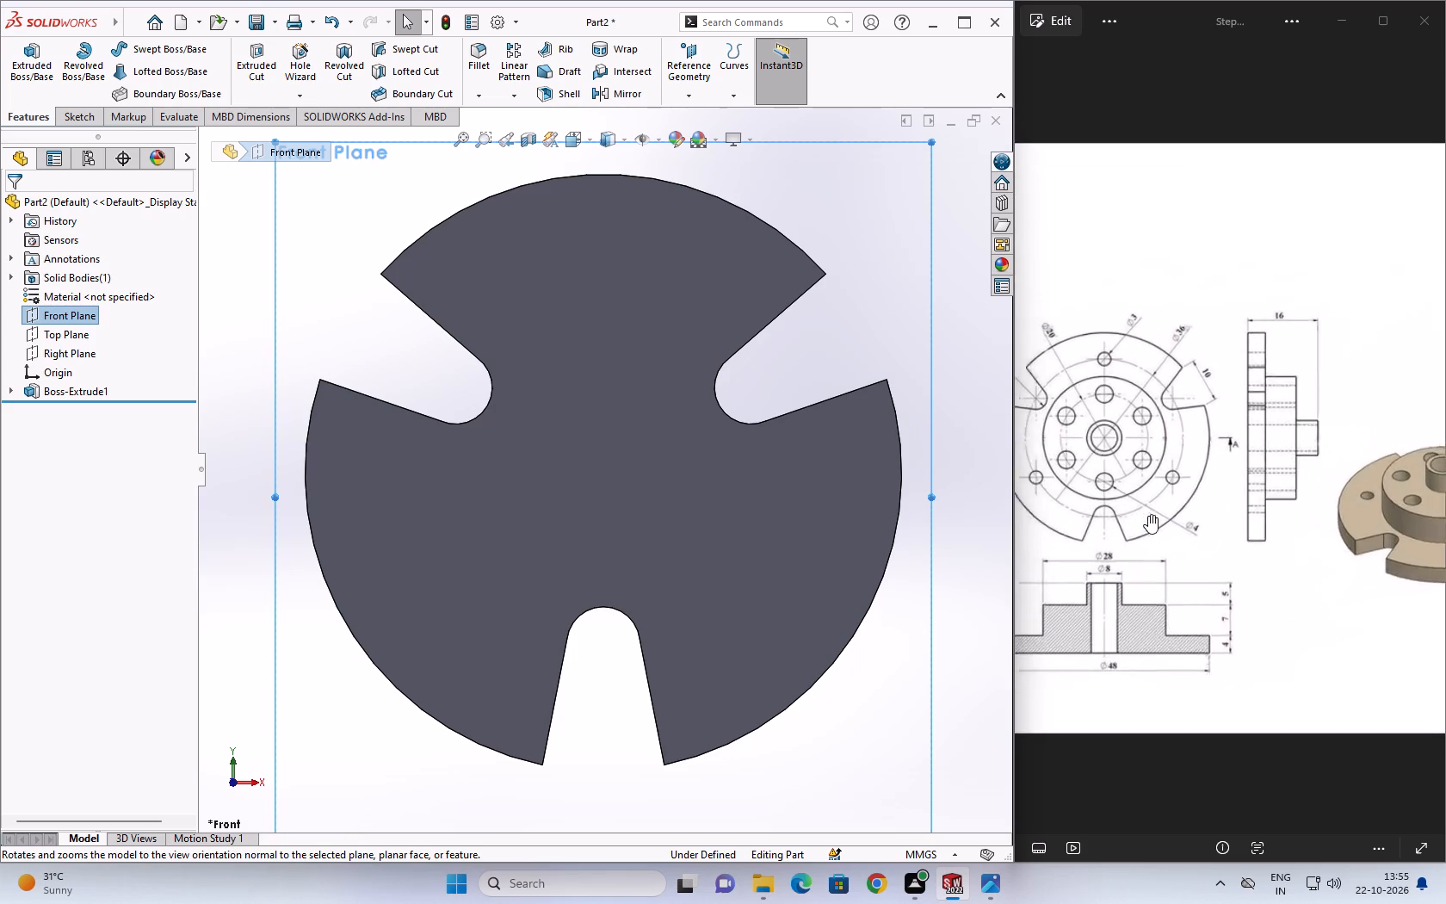
pyautogui.moveTo(1167, 528); pyautogui.dragTo(1269, 567, button='middle')
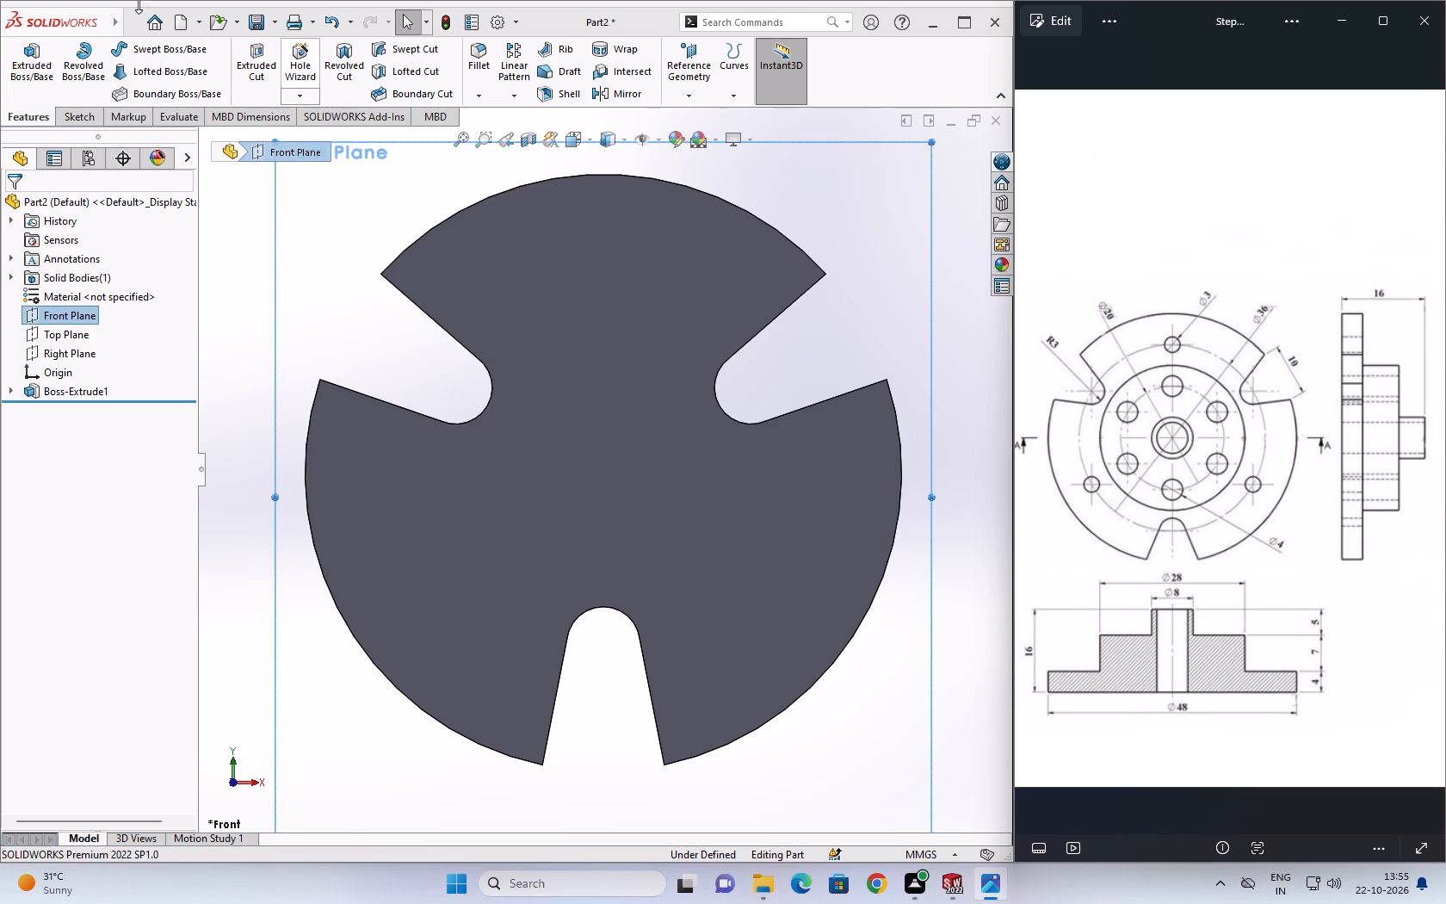
pyautogui.click(89, 118)
pyautogui.click(145, 49)
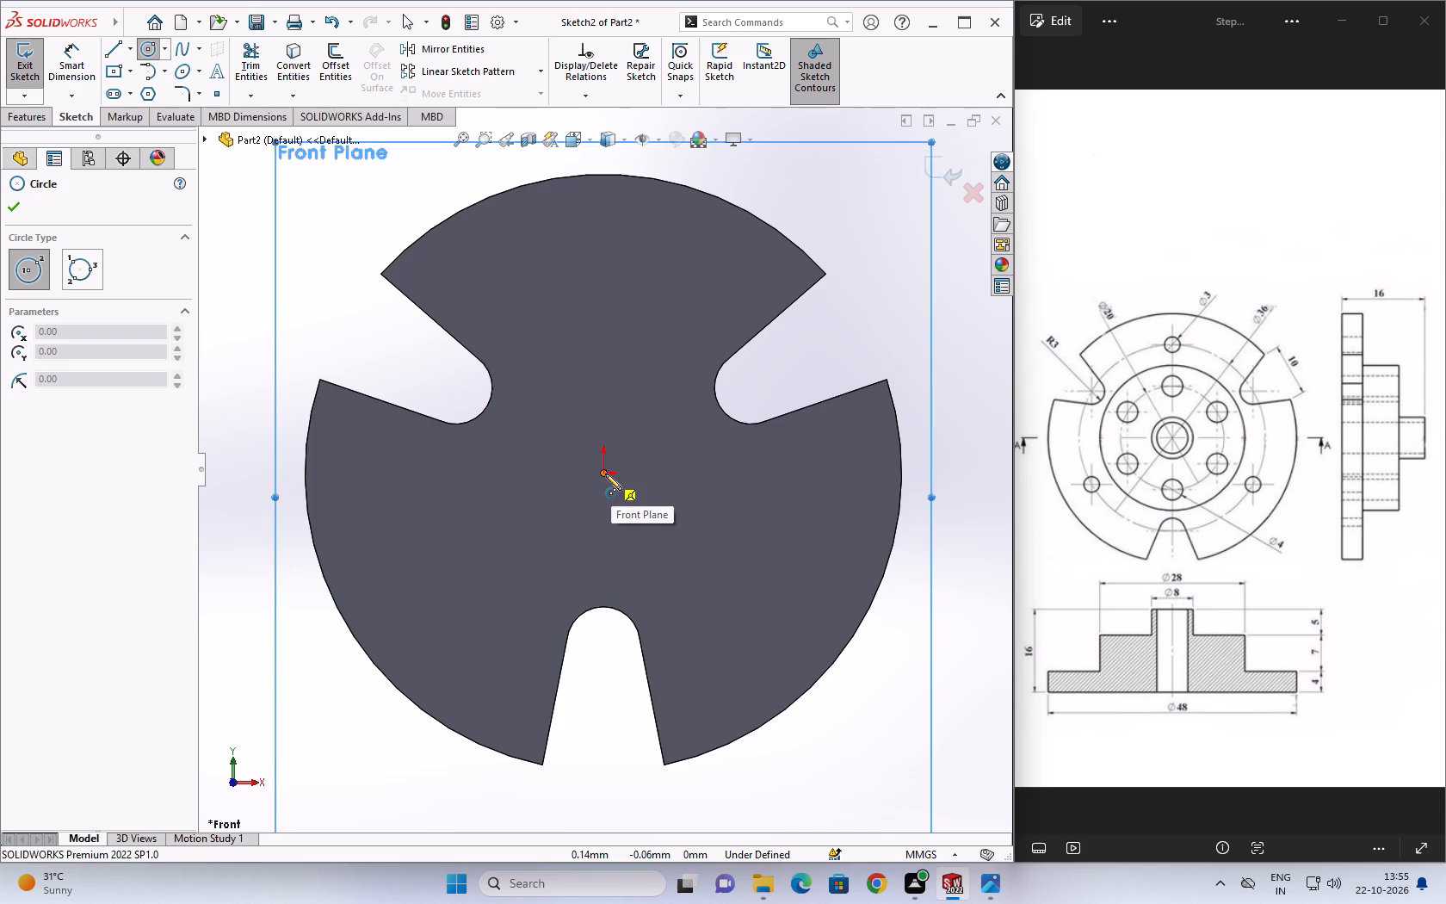
pyautogui.click(605, 474)
pyautogui.click(776, 593)
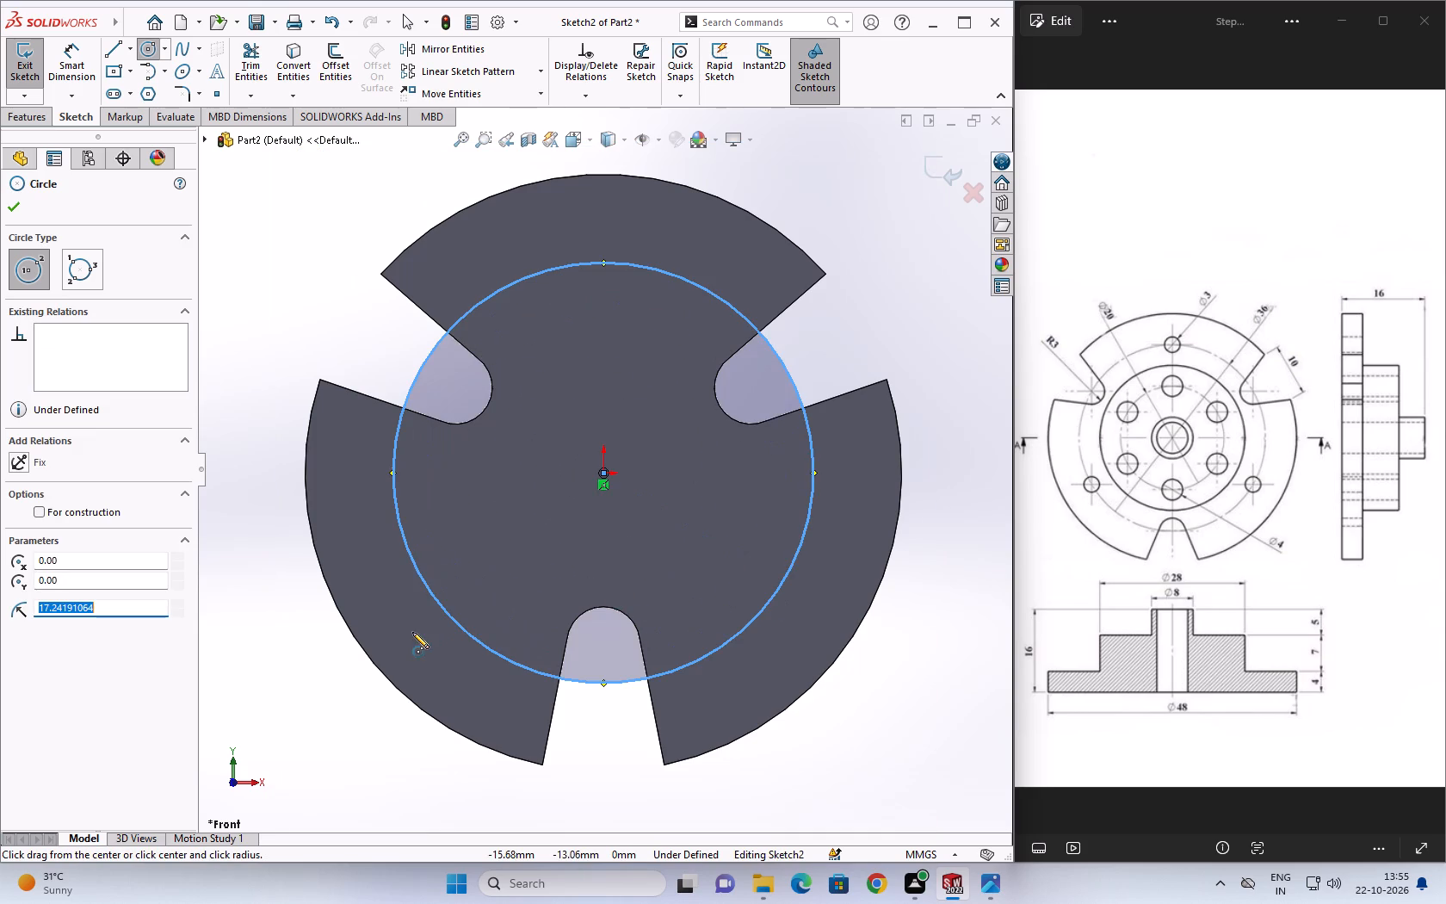
pyautogui.write('36')
pyautogui.press('Return')
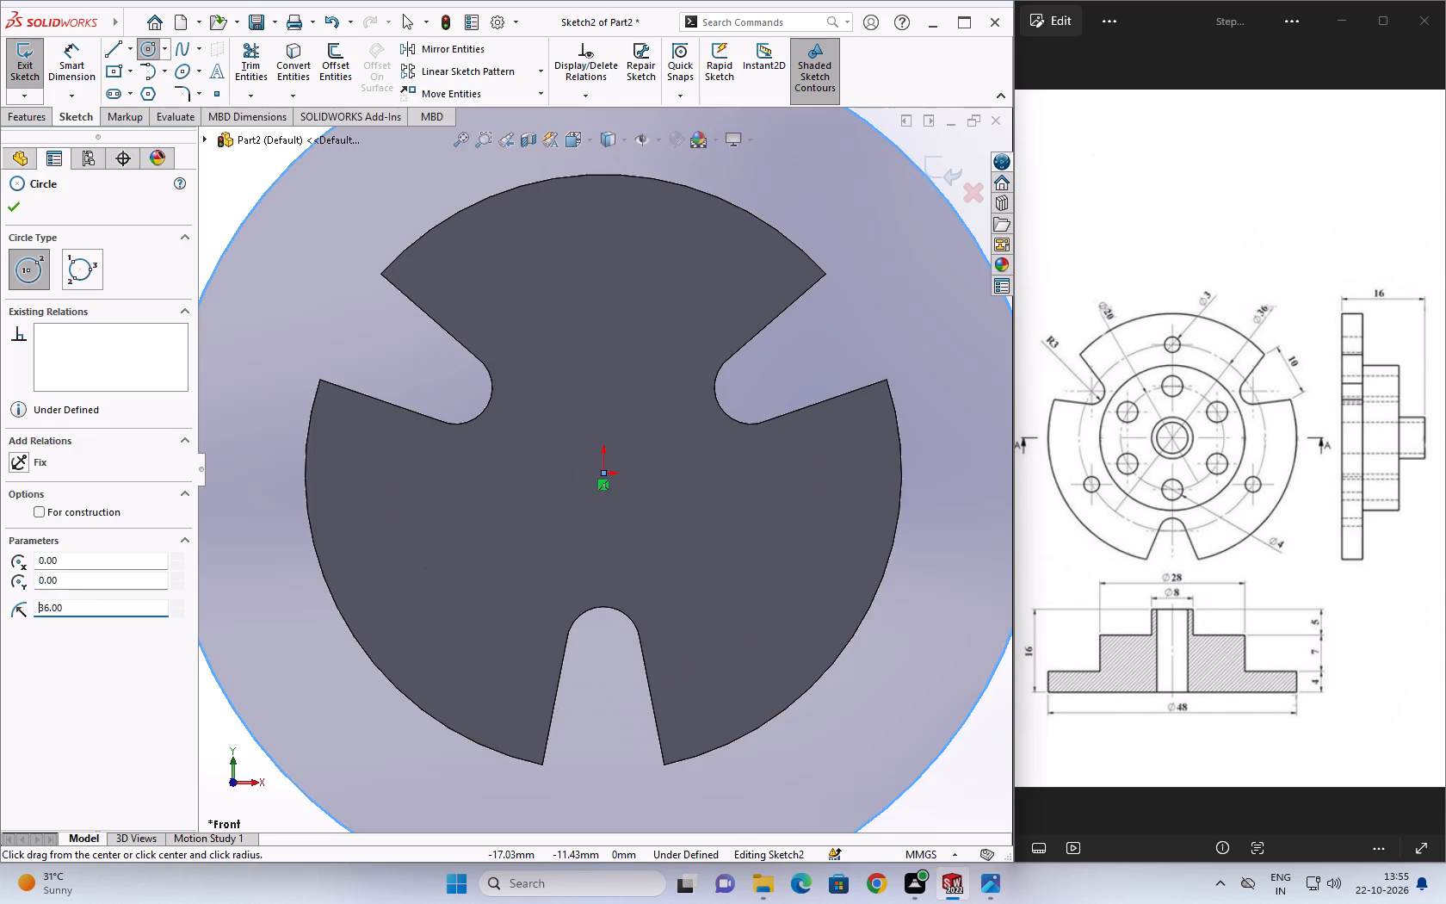
pyautogui.click(82, 618)
pyautogui.doubleClick(85, 613)
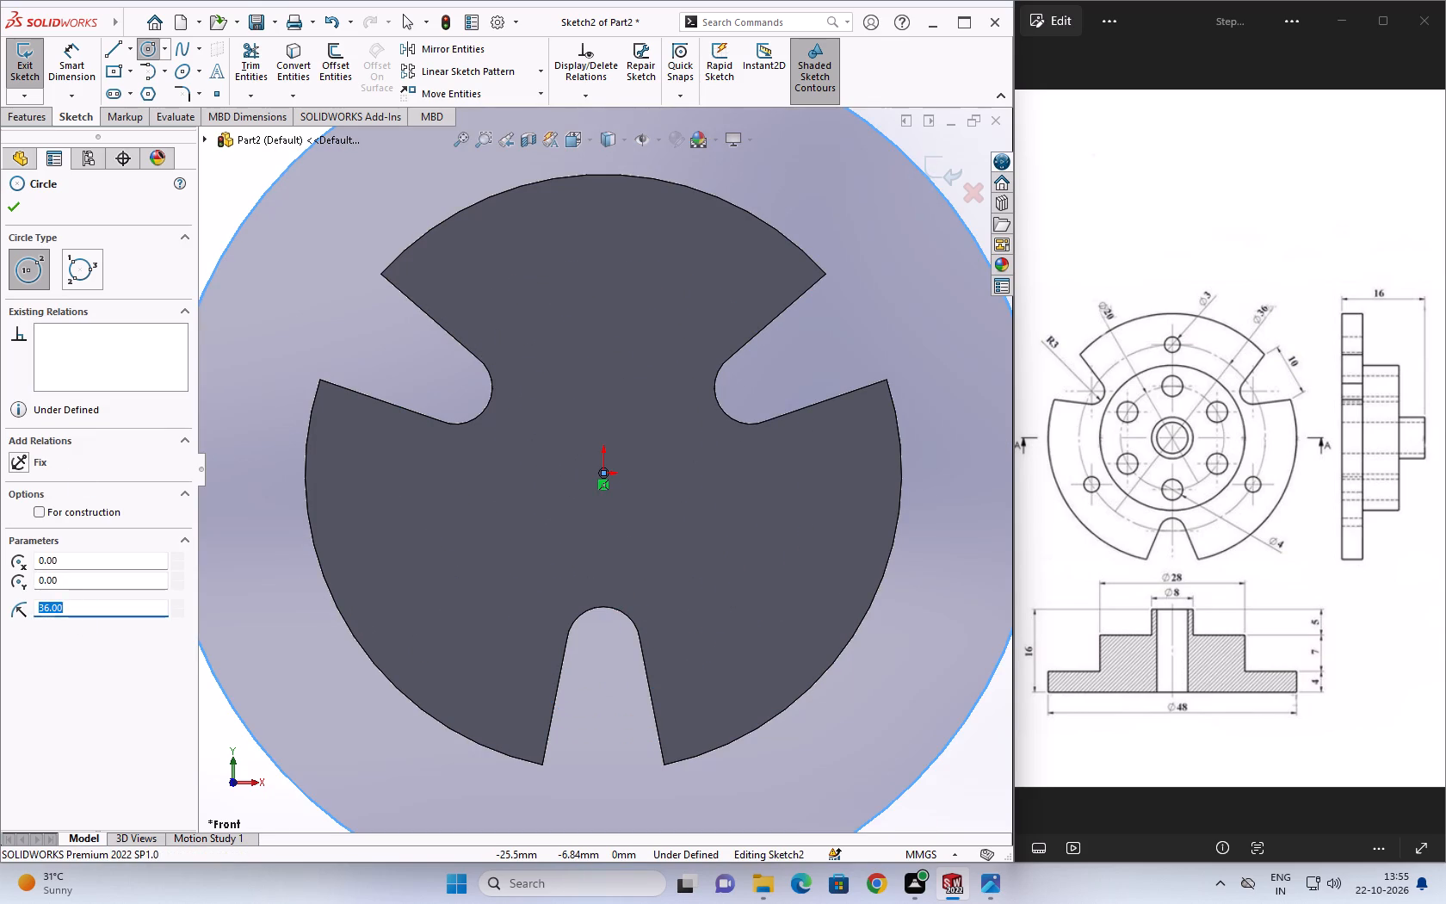
pyautogui.write('36/2')
pyautogui.press('Return')
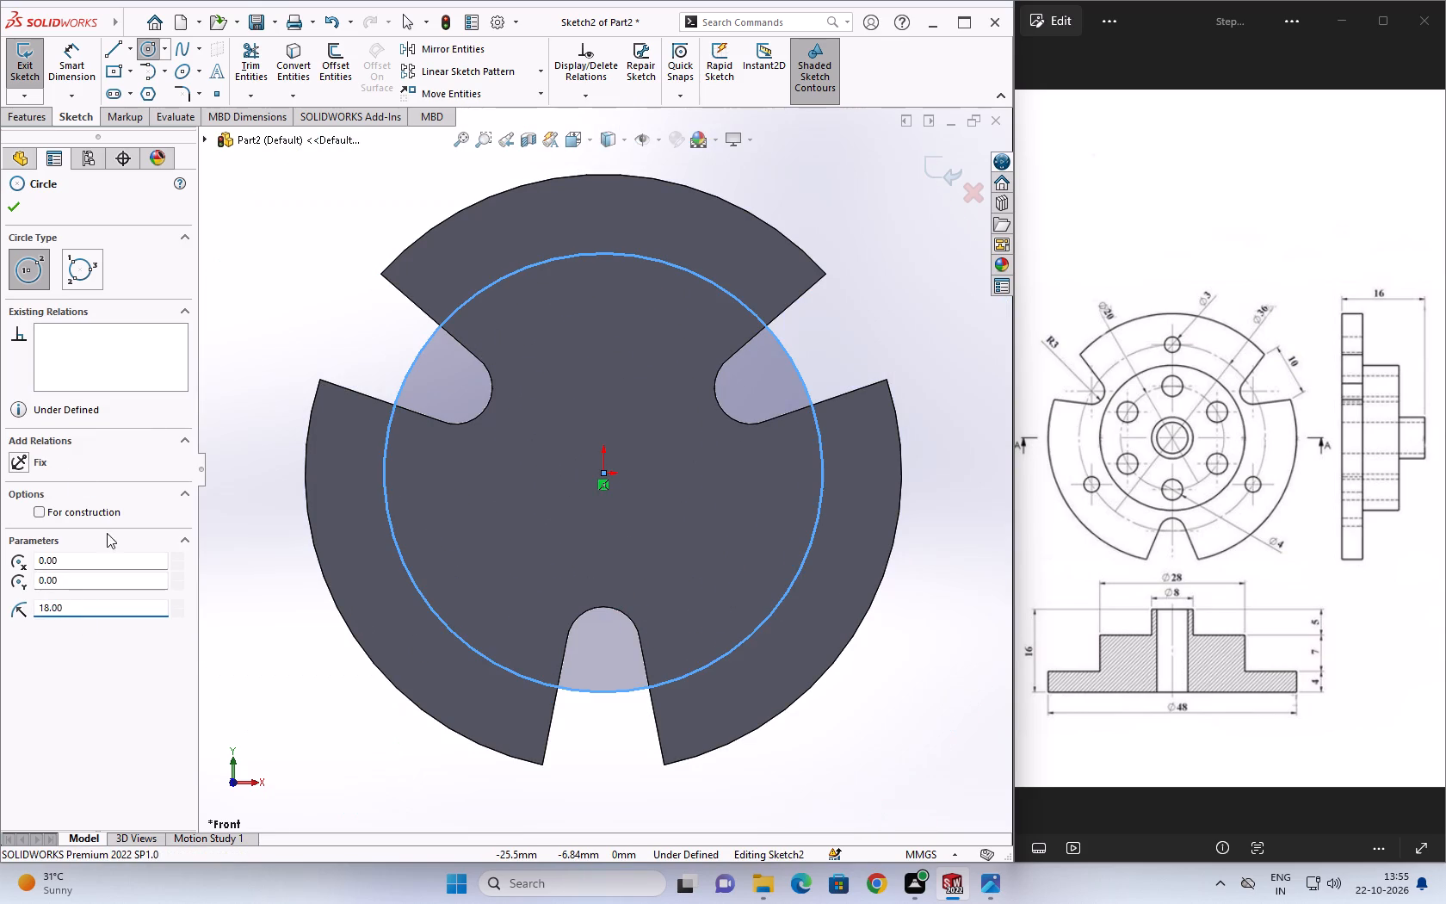
pyautogui.press('Escape')
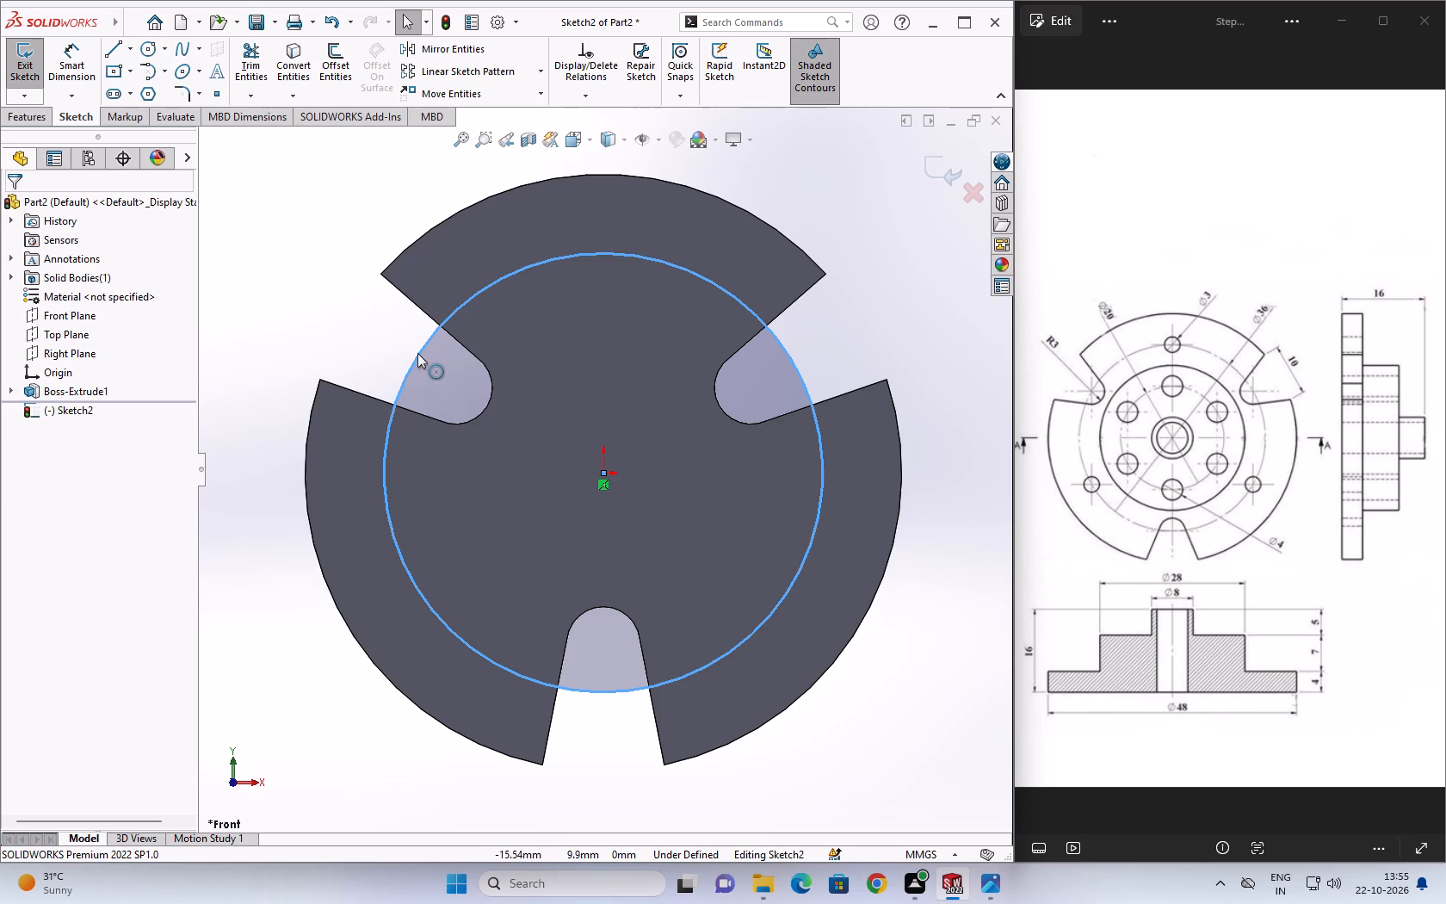
# Convert the 18 mm radius circle to construction geometry.
pyautogui.click(420, 354)
pyautogui.click(57, 437)
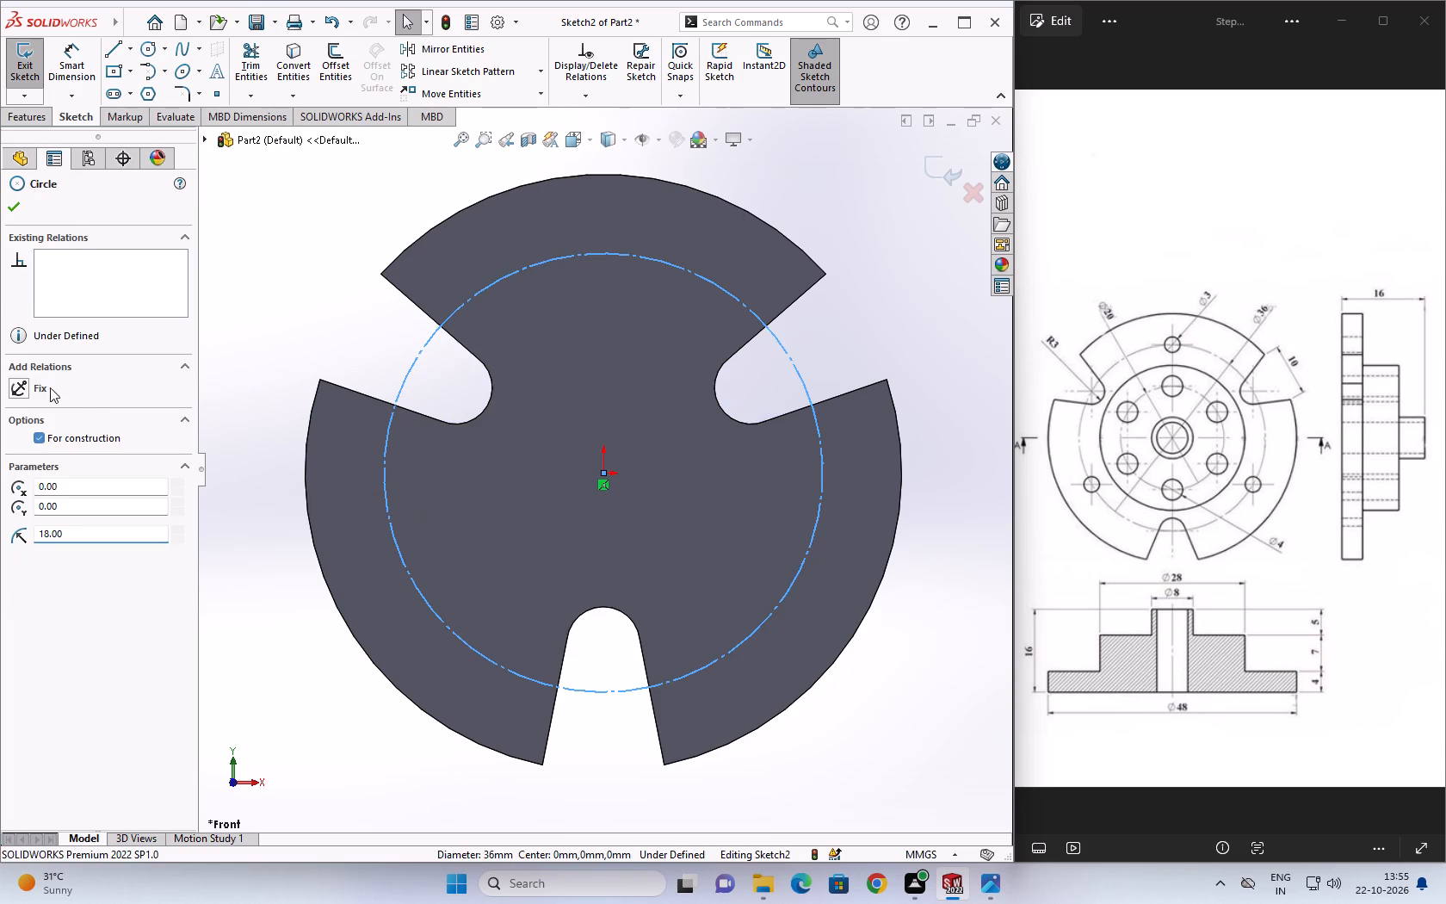
pyautogui.click(9, 210)
# Sketch a hole circle of 1.5 mm radius centred on the top point of the construction circle.
pyautogui.click(146, 58)
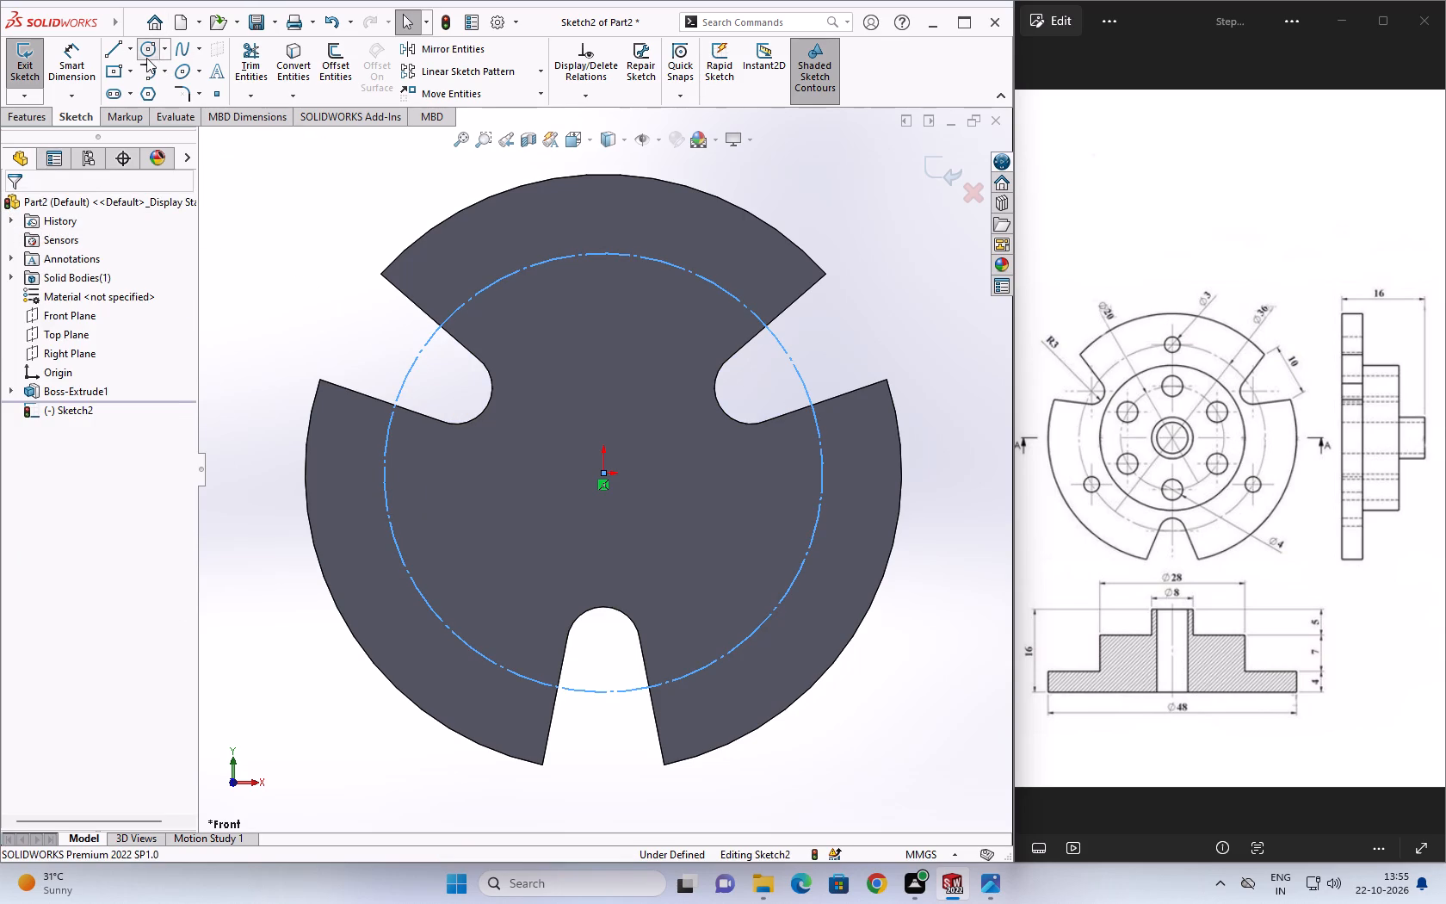
pyautogui.click(606, 254)
pyautogui.click(624, 282)
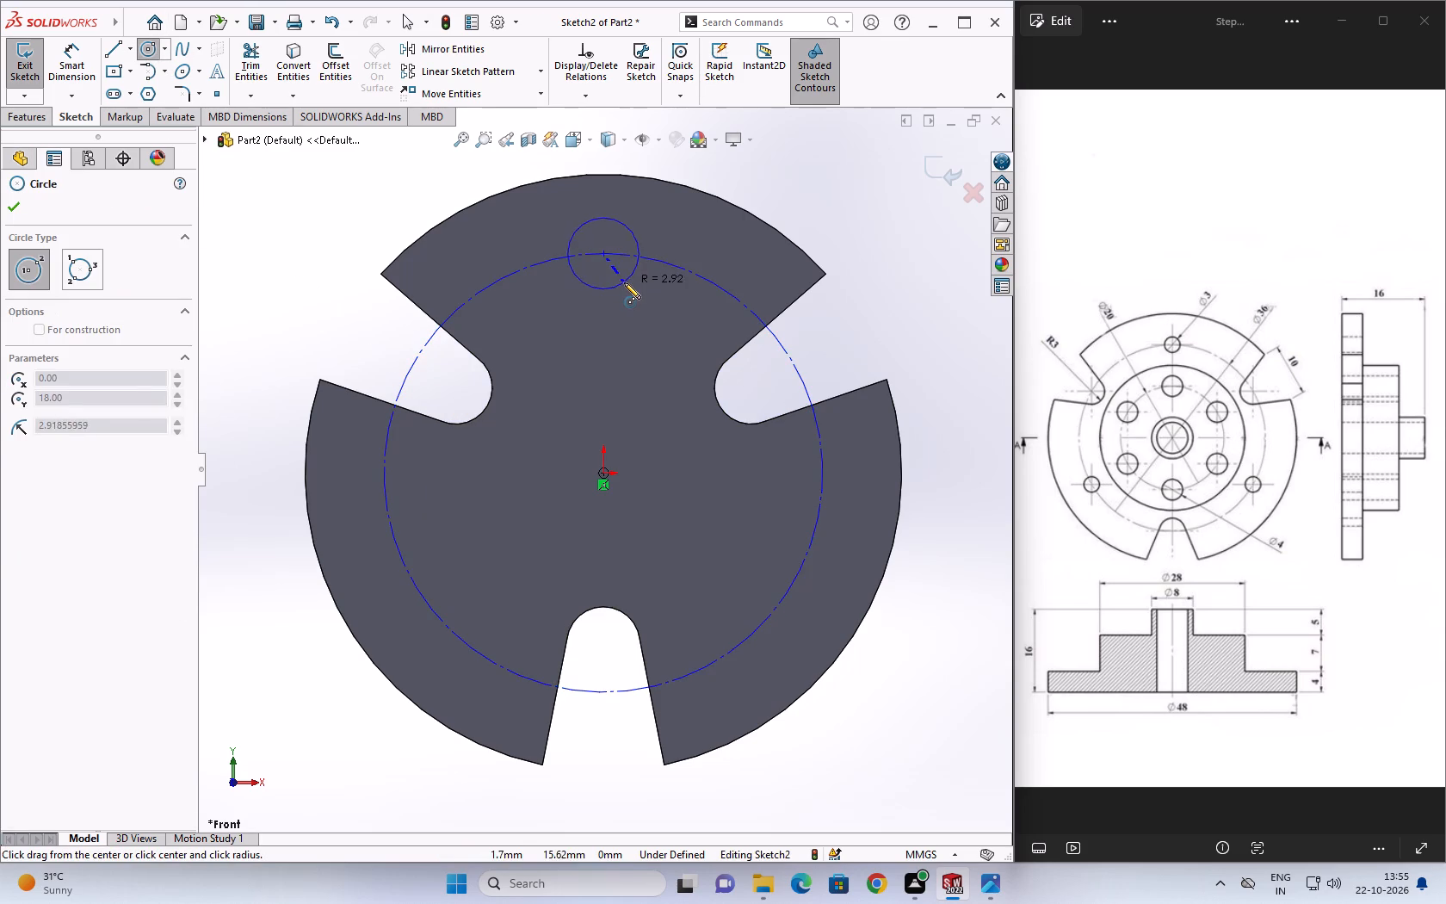
pyautogui.write('1.5')
pyautogui.press('Return')
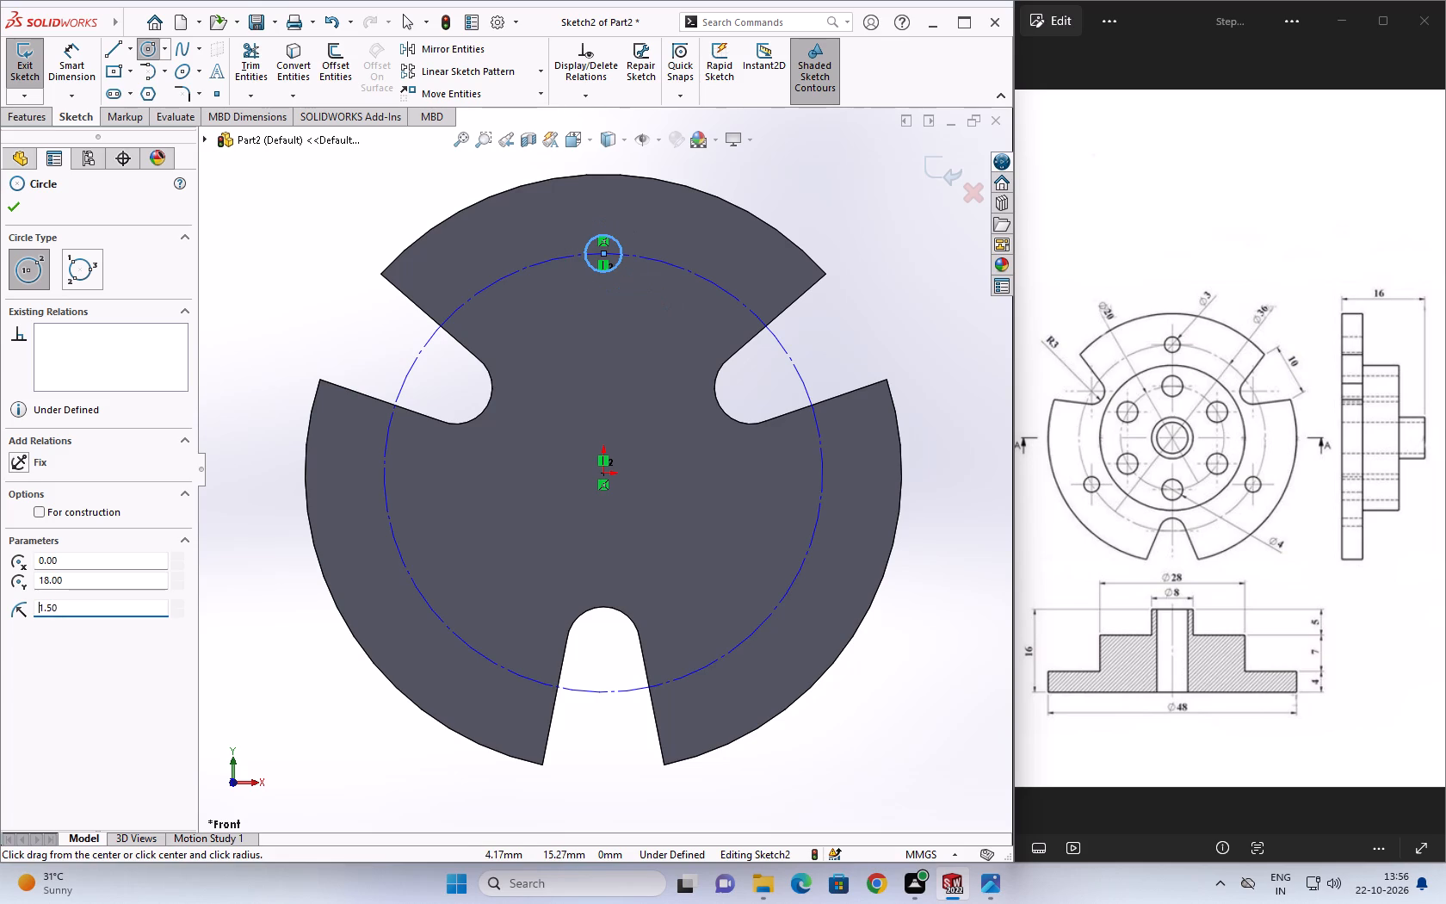
pyautogui.press('Escape')
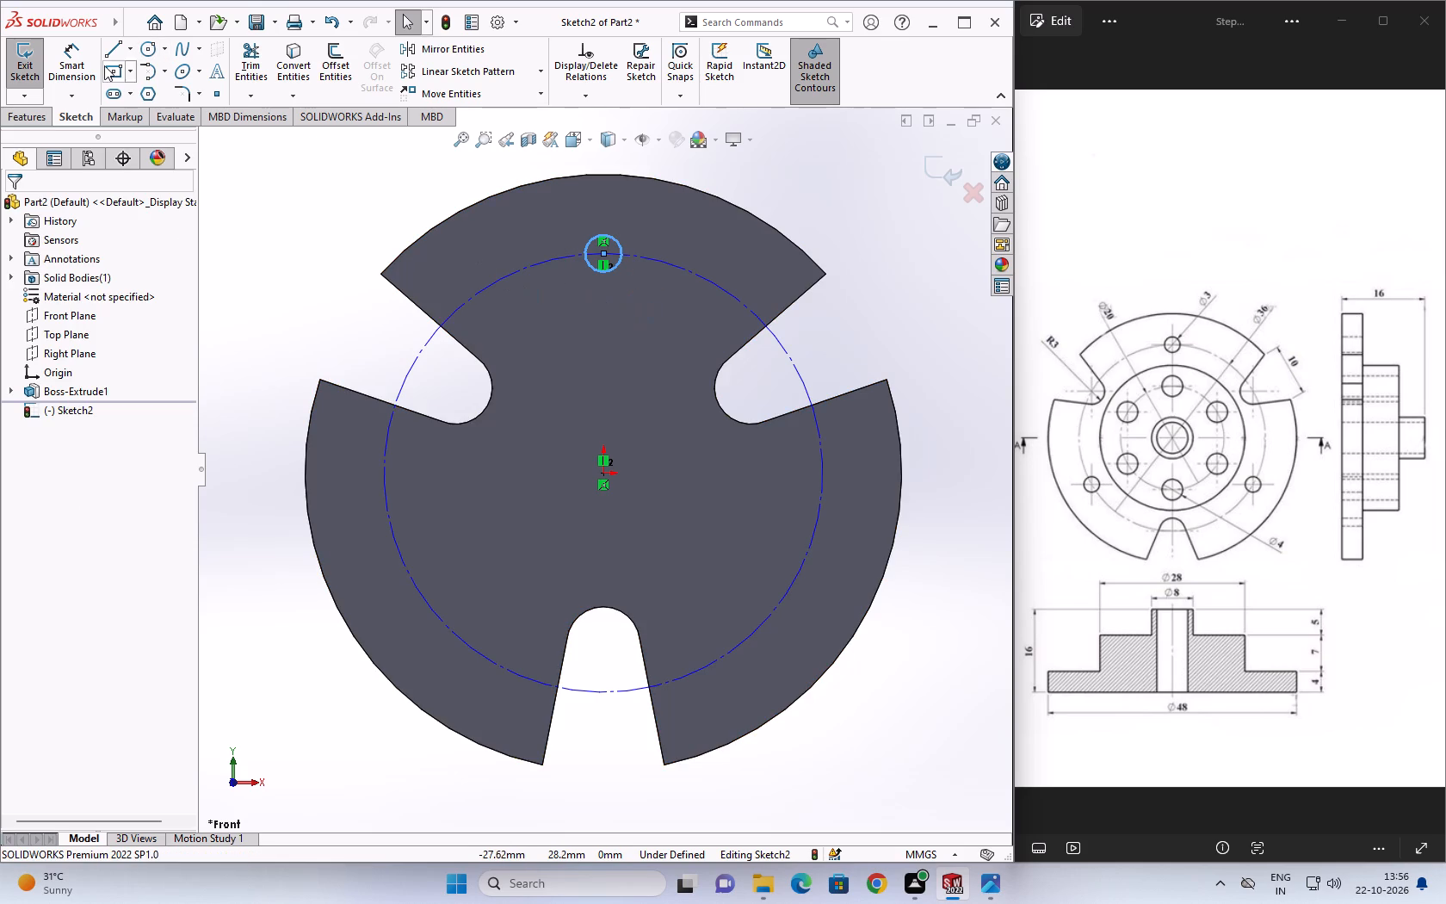
# Circular-pattern the small hole circle about the origin with 3 equally spaced instances over 360 degrees.
pyautogui.click(540, 68)
pyautogui.click(540, 120)
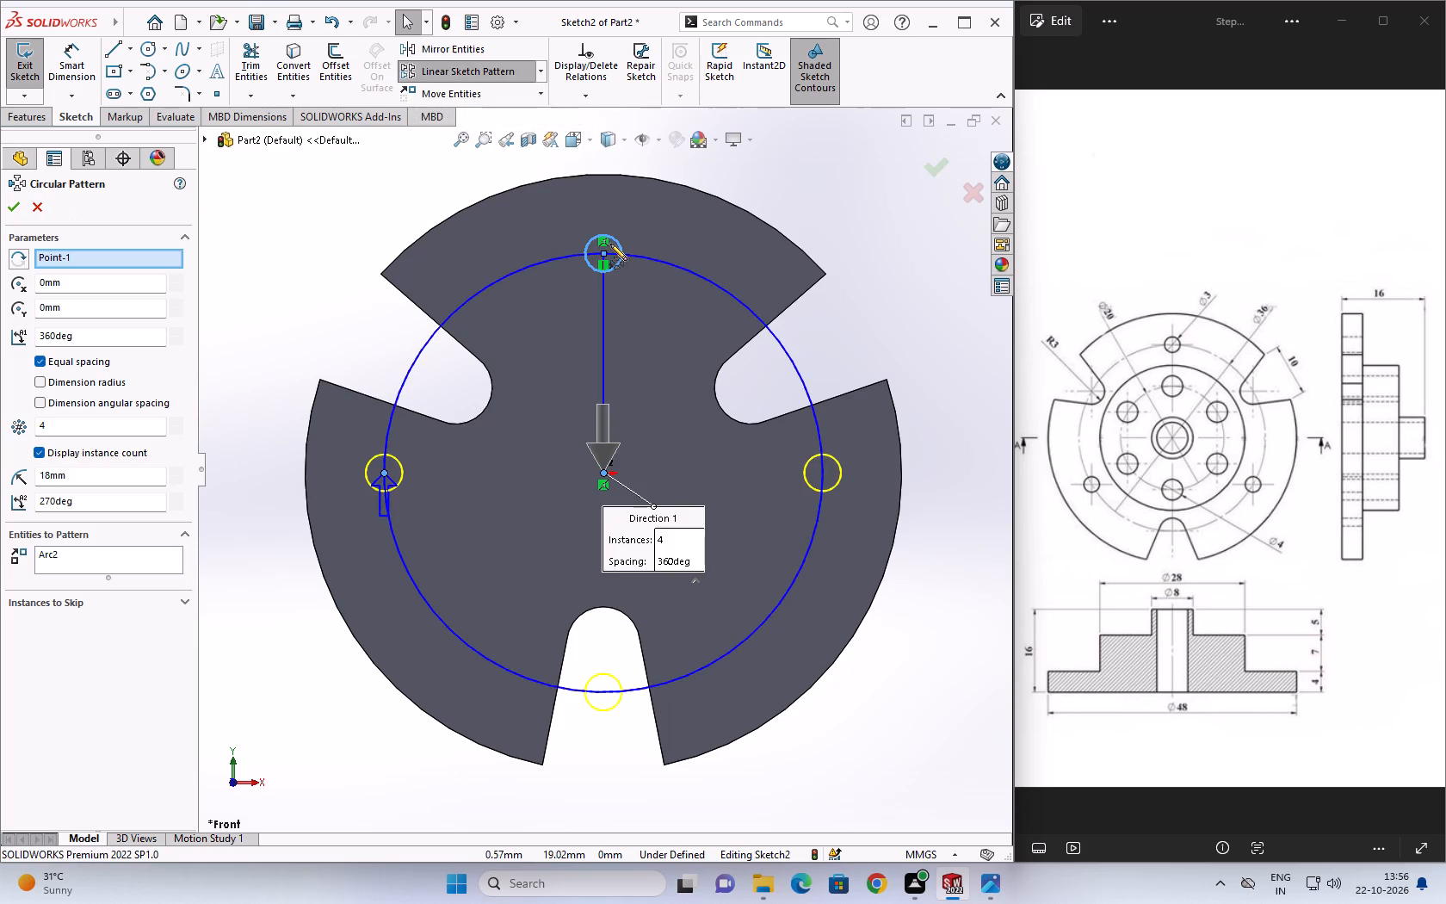
pyautogui.doubleClick(83, 415)
pyautogui.doubleClick(91, 424)
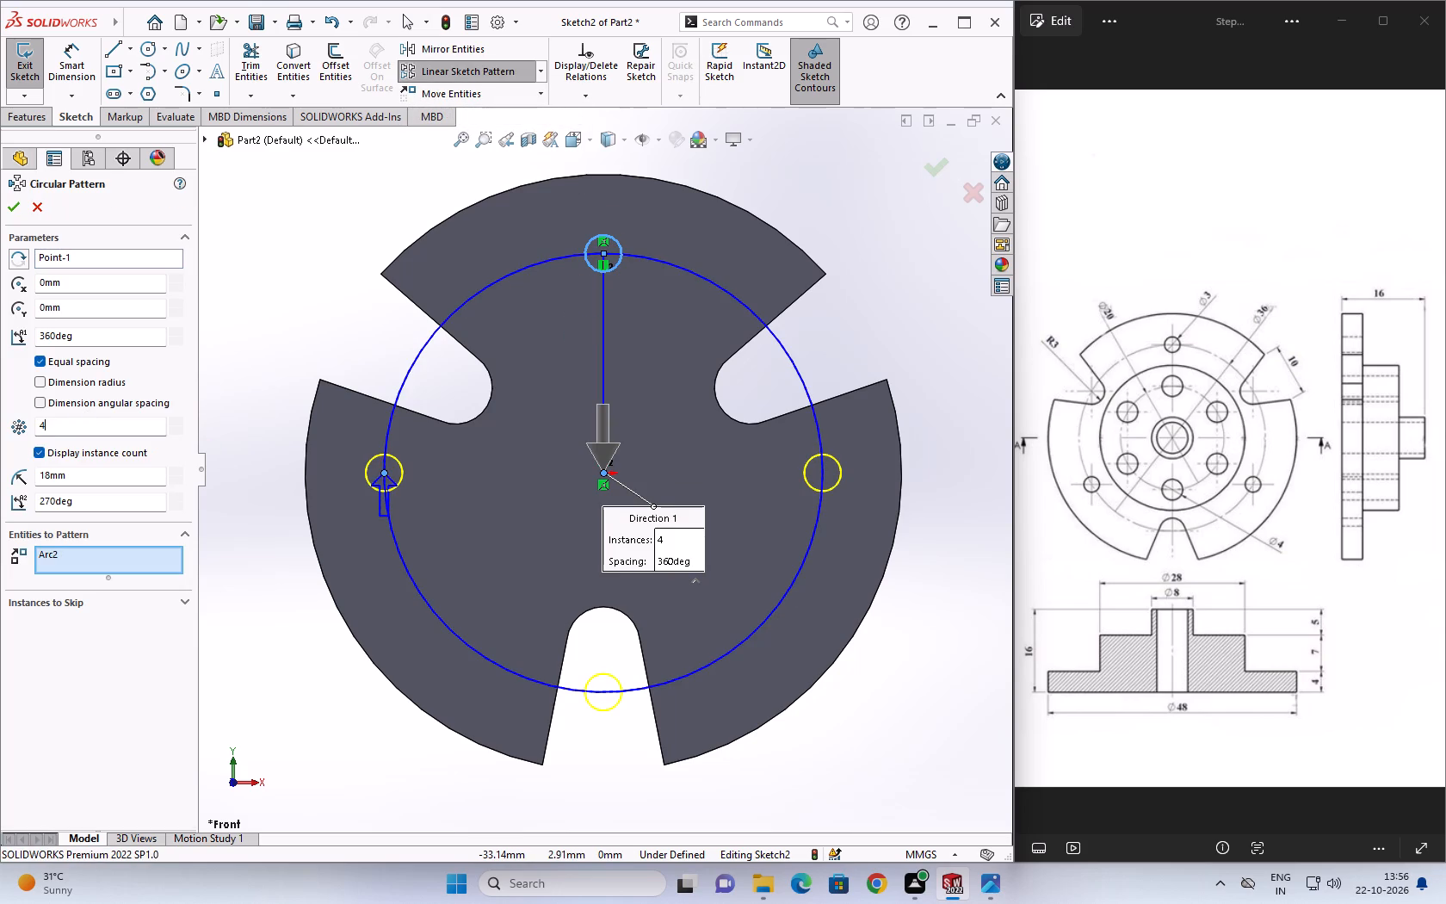
pyautogui.press('3')
pyautogui.press('Return')
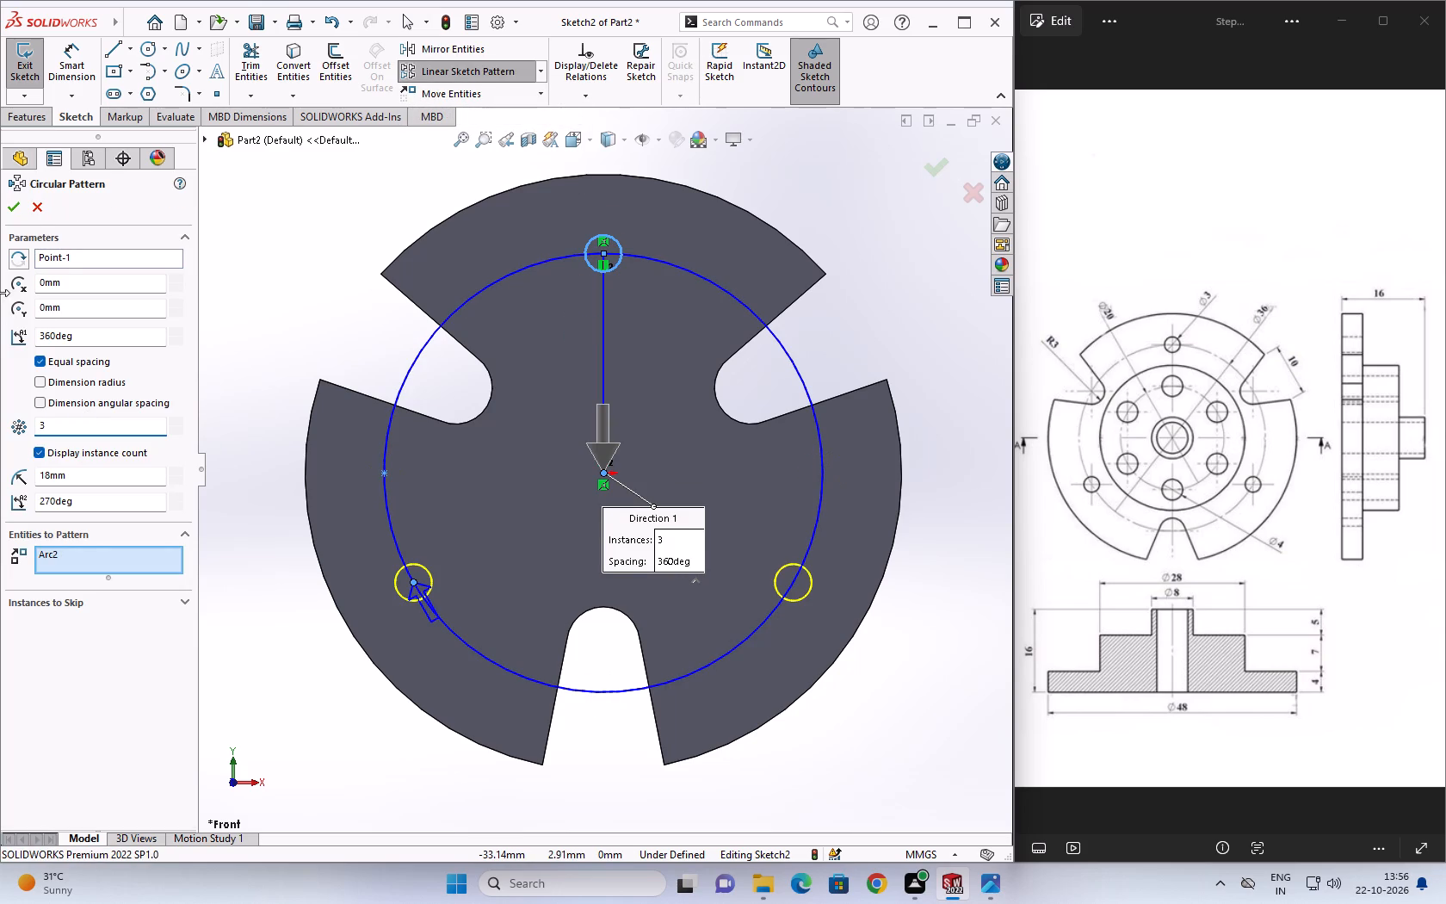
pyautogui.click(15, 205)
# Extrude-cut the three patterned hole circles with a Through All end condition, reversing the direction so it passes through the plate.
pyautogui.moveTo(257, 587); pyautogui.dragTo(352, 490, button='middle')
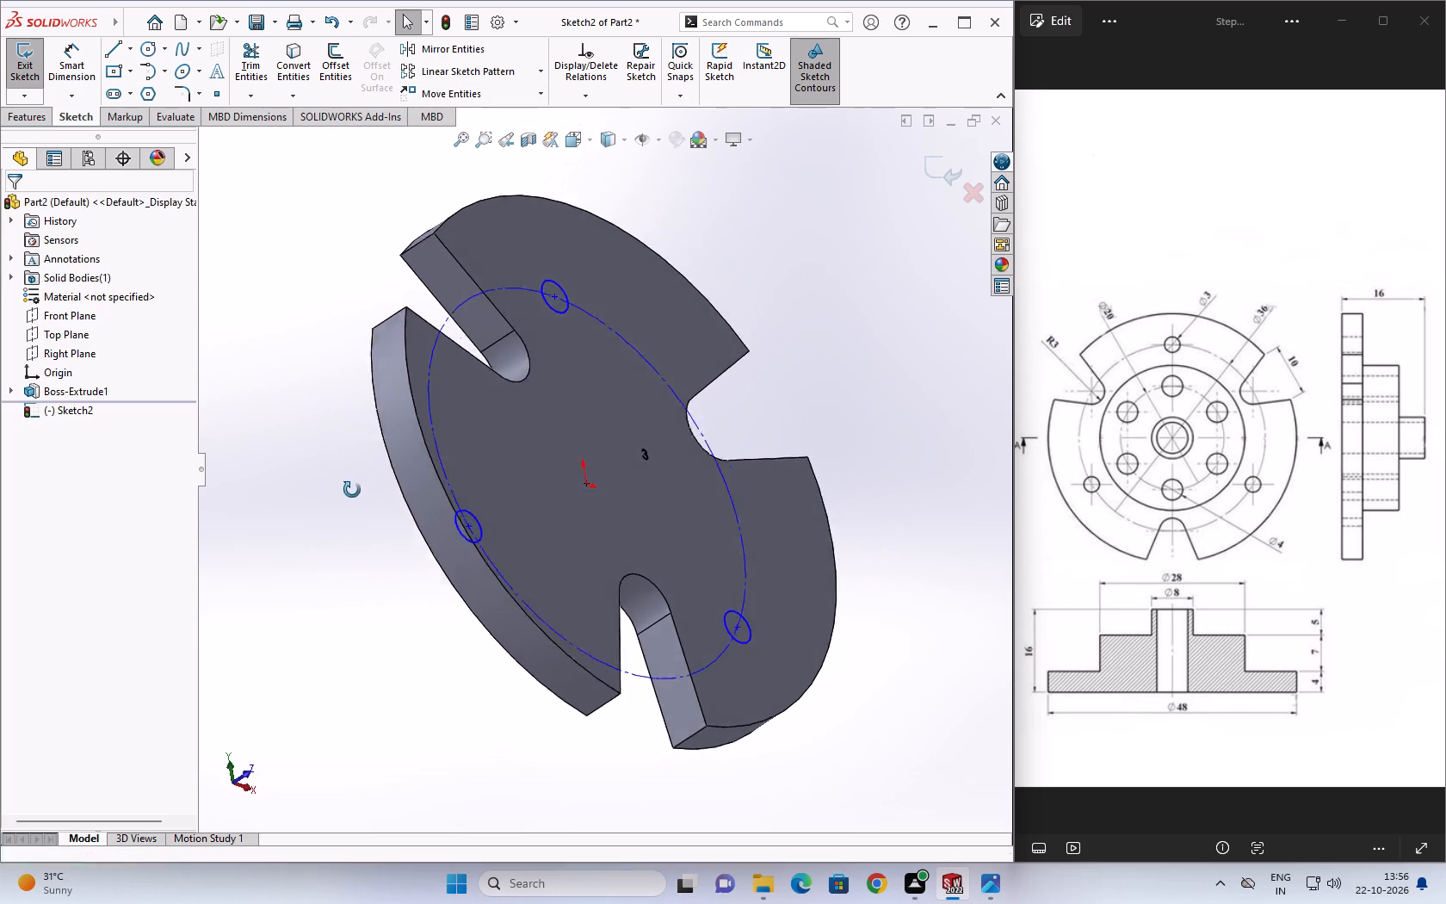
pyautogui.moveTo(352, 490); pyautogui.dragTo(553, 340, button='middle')
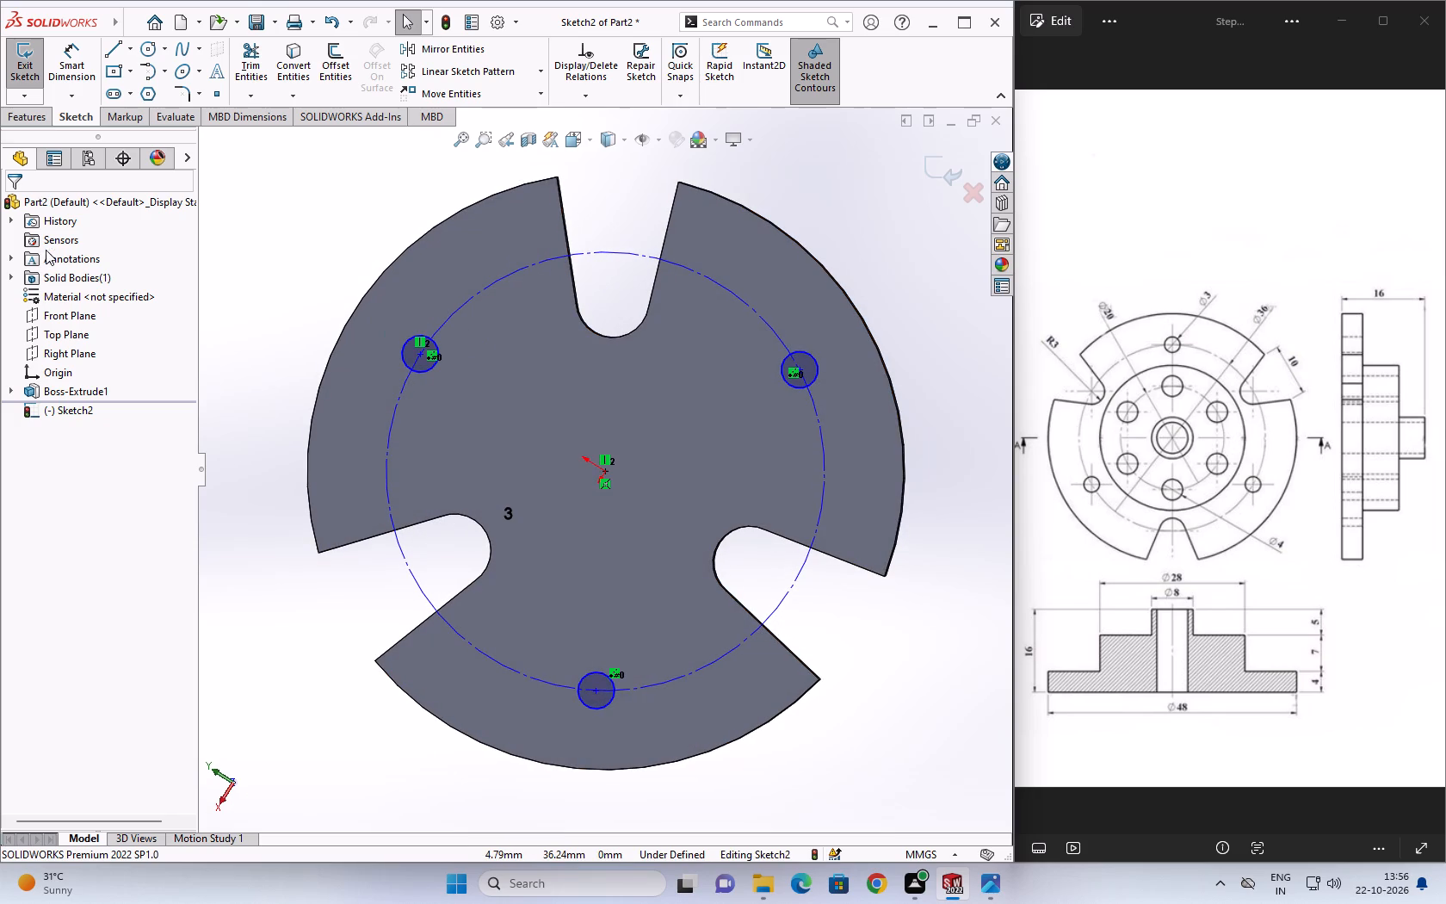
pyautogui.click(40, 120)
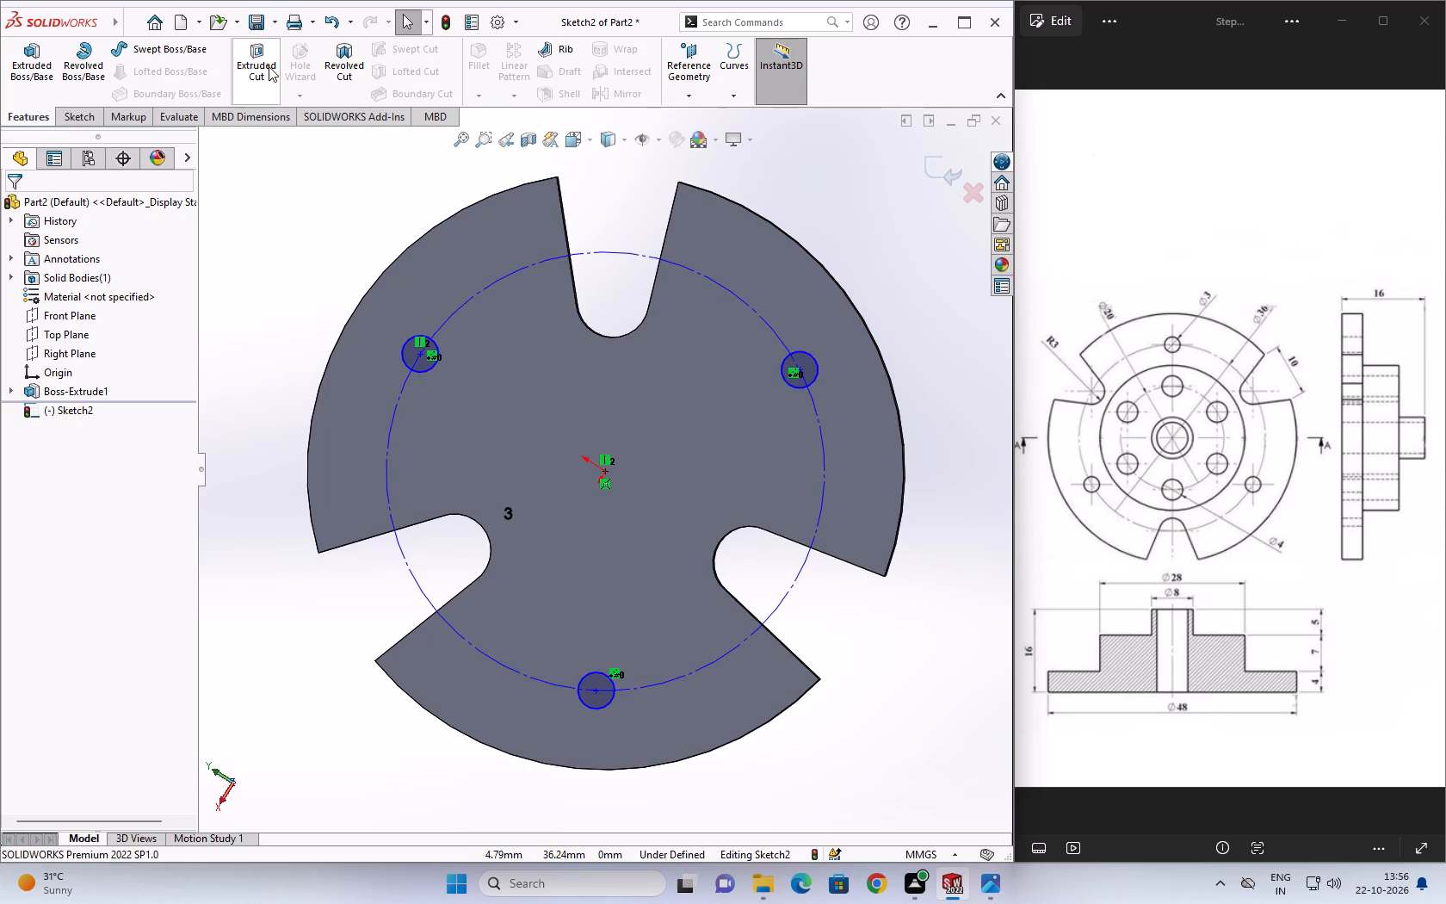
pyautogui.click(269, 66)
pyautogui.moveTo(760, 509); pyautogui.dragTo(574, 621, button='middle')
pyautogui.moveTo(701, 523); pyautogui.dragTo(670, 539, button='middle')
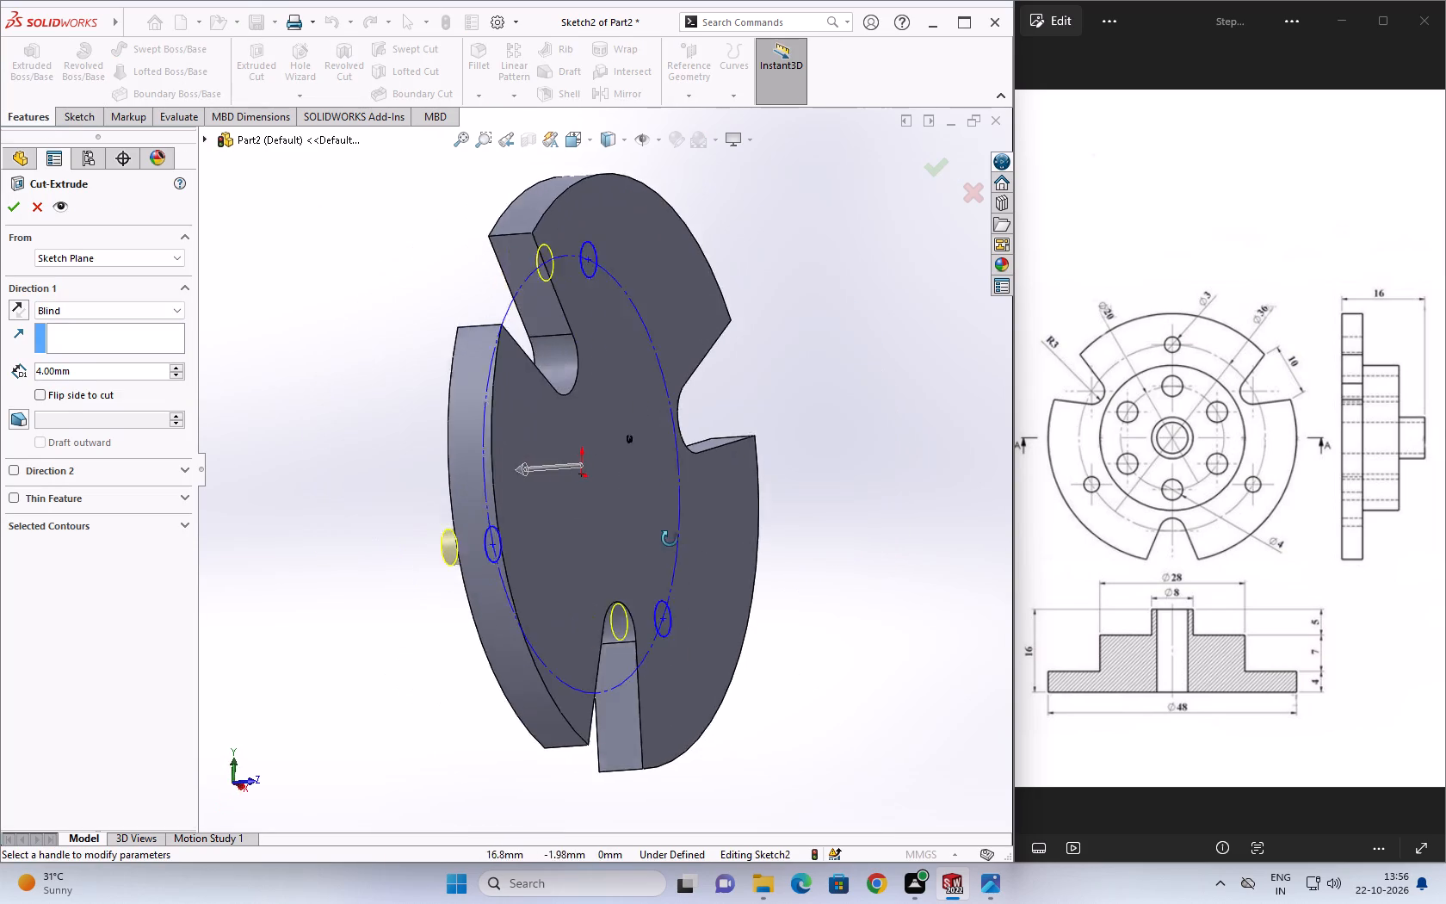
pyautogui.moveTo(670, 539); pyautogui.dragTo(730, 548, button='middle')
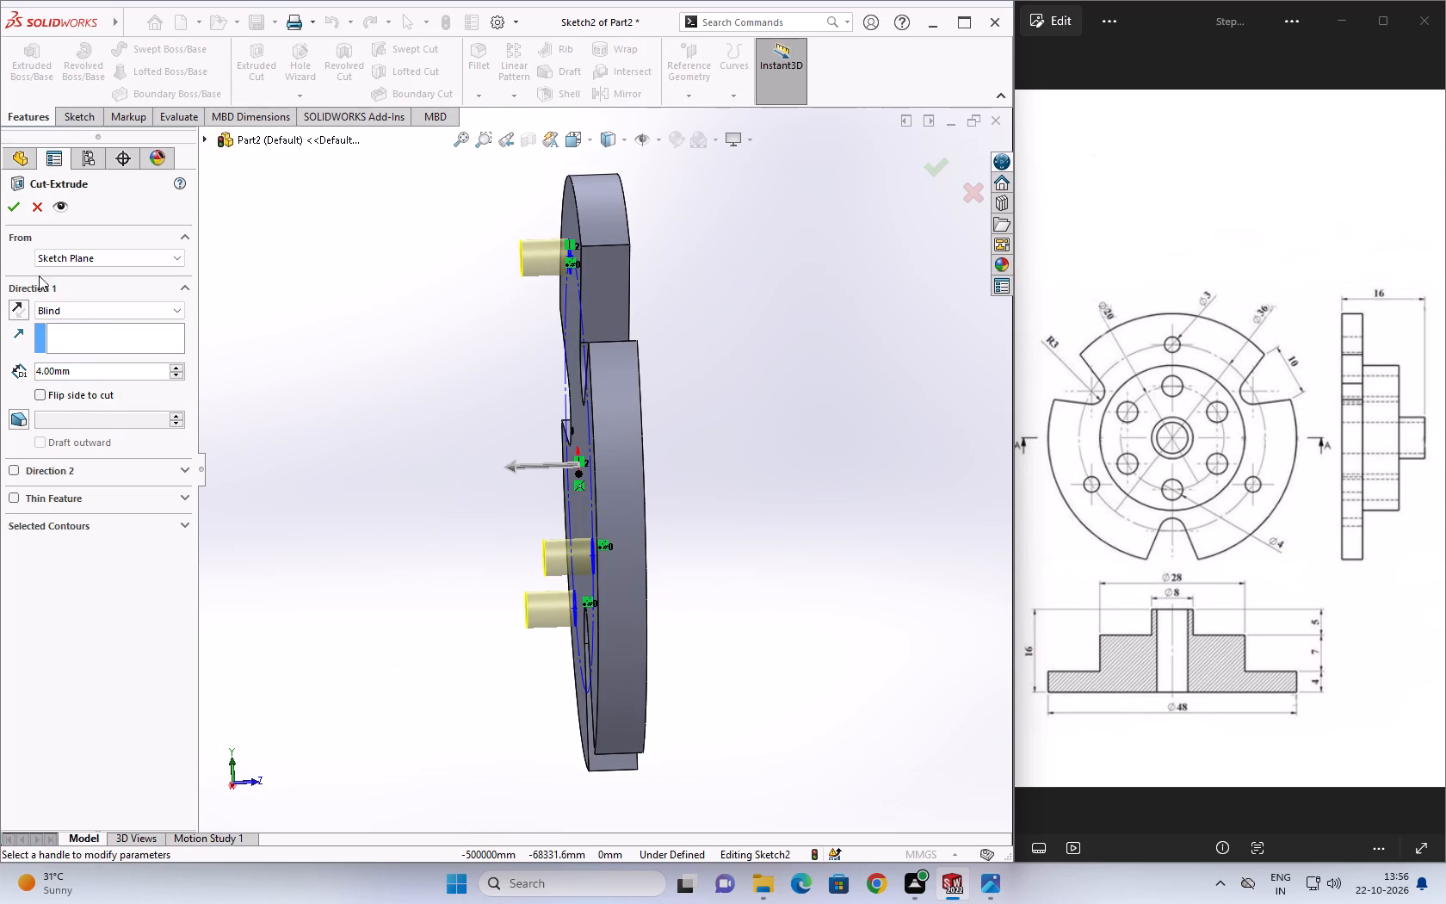
pyautogui.click(89, 304)
pyautogui.click(88, 340)
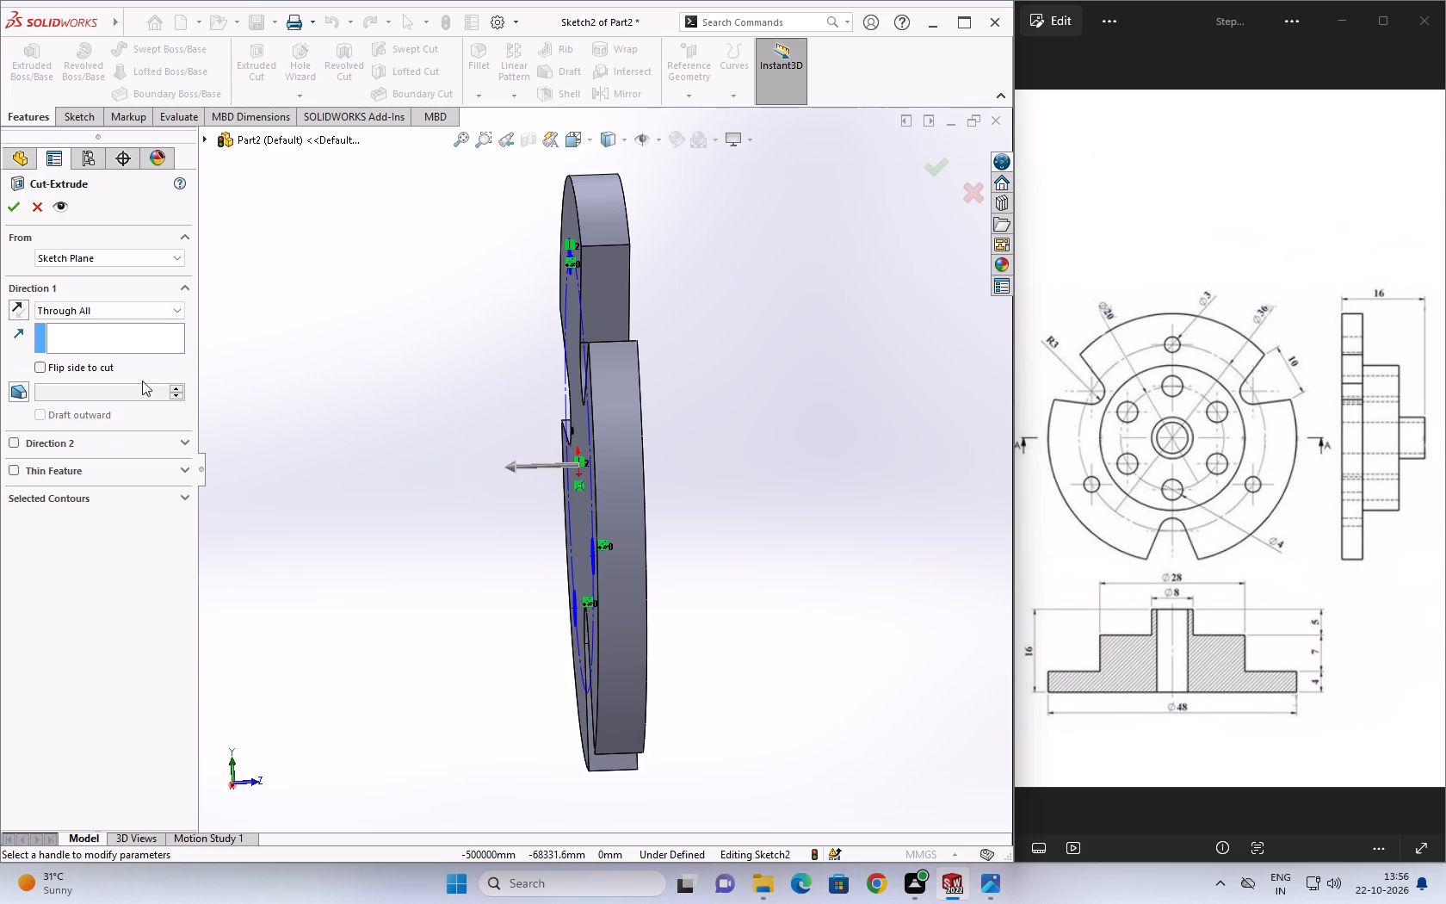
pyautogui.moveTo(504, 463); pyautogui.dragTo(751, 474)
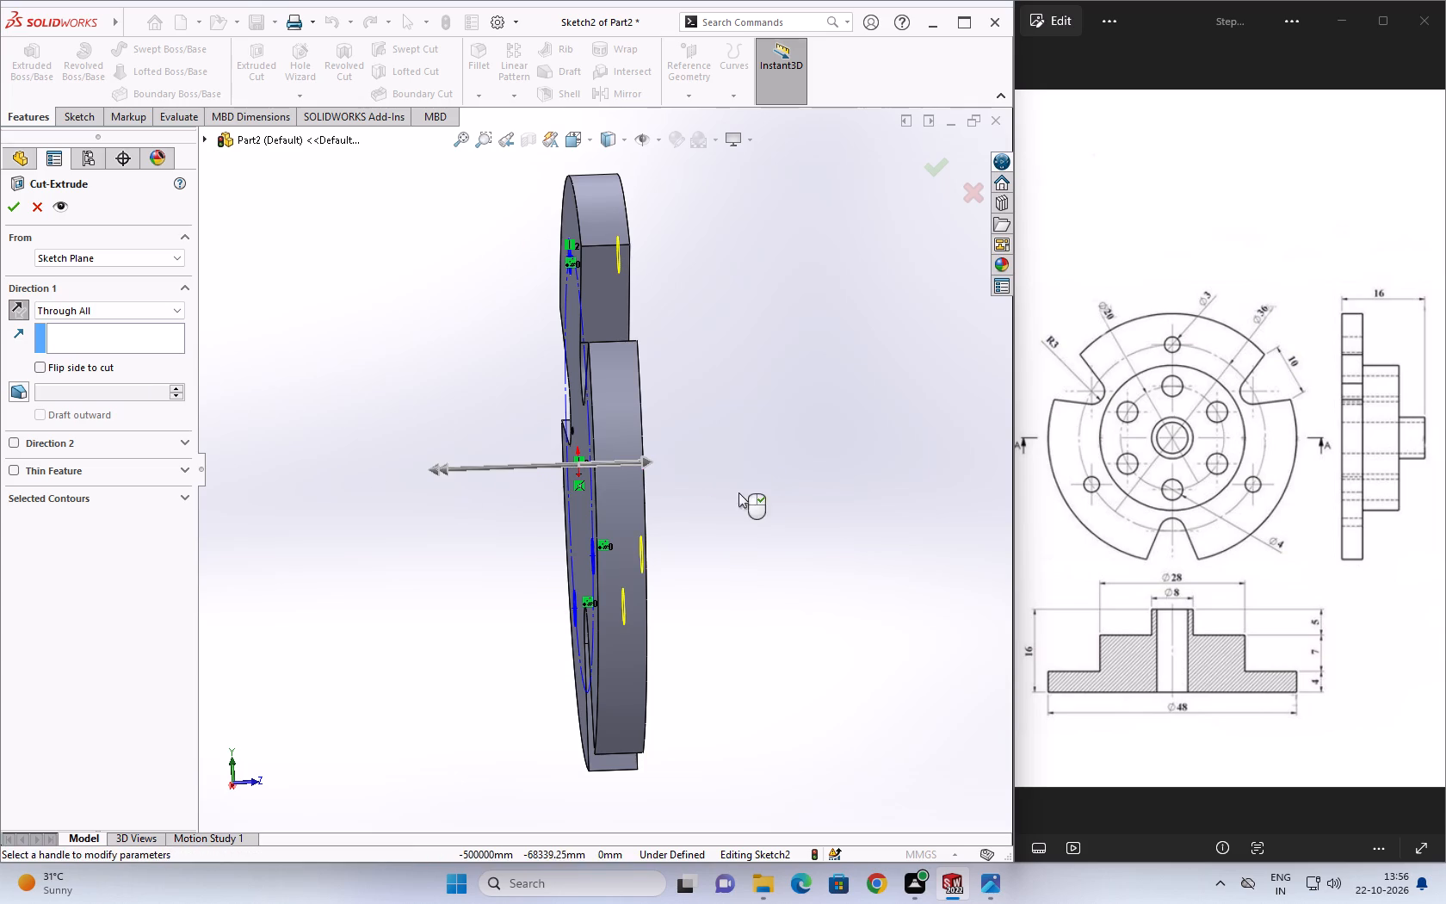
pyautogui.click(11, 205)
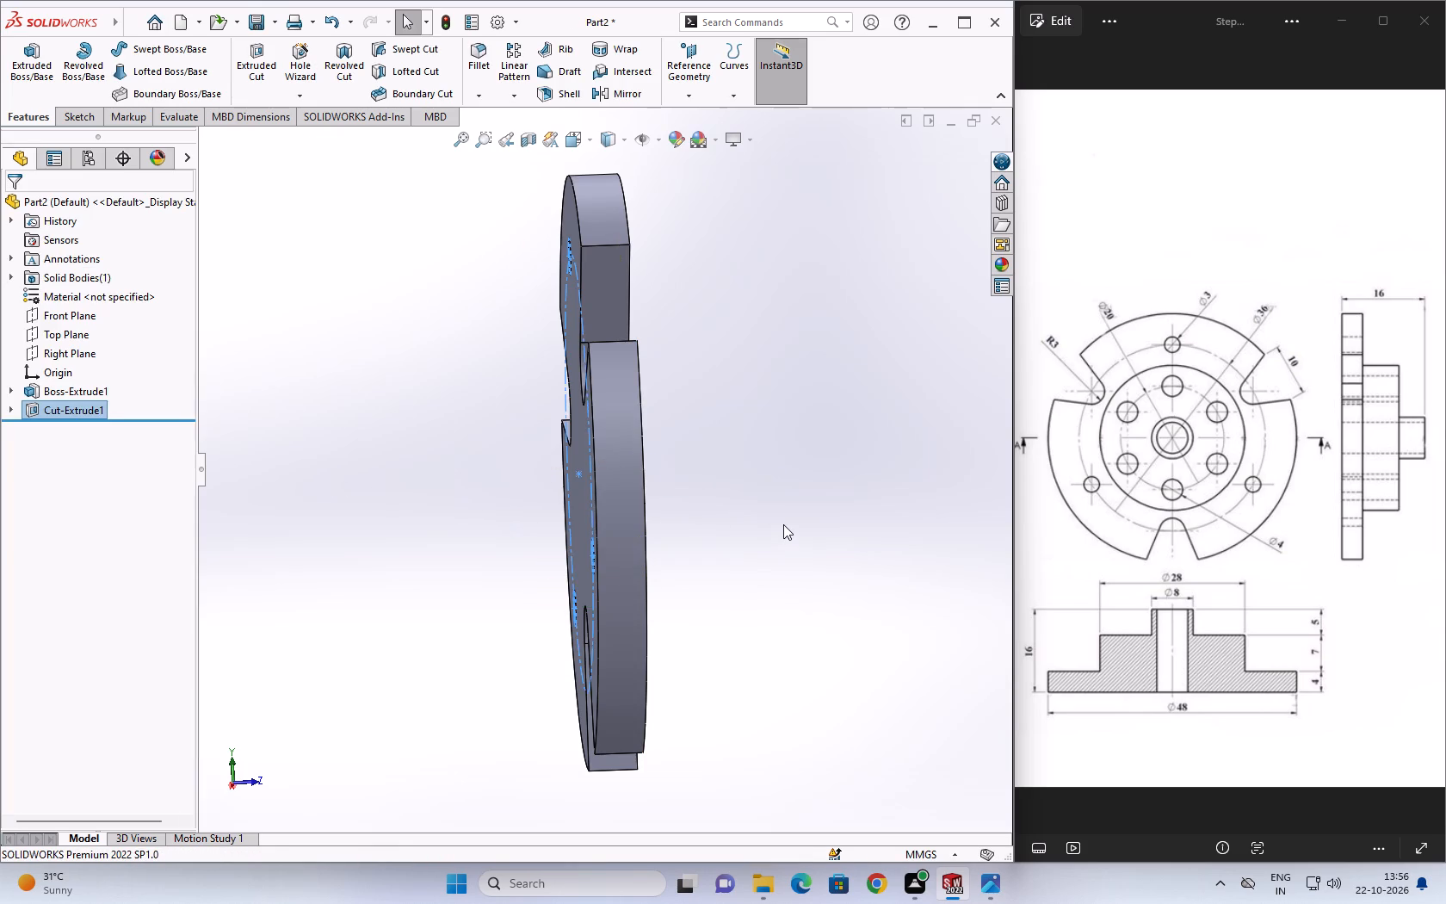
pyautogui.click(783, 524)
# Sketch a circle of 14 mm radius centred on the origin on the Front Plane, following the reference drawing's 28 mm diameter.
pyautogui.moveTo(747, 539); pyautogui.dragTo(559, 324, button='middle')
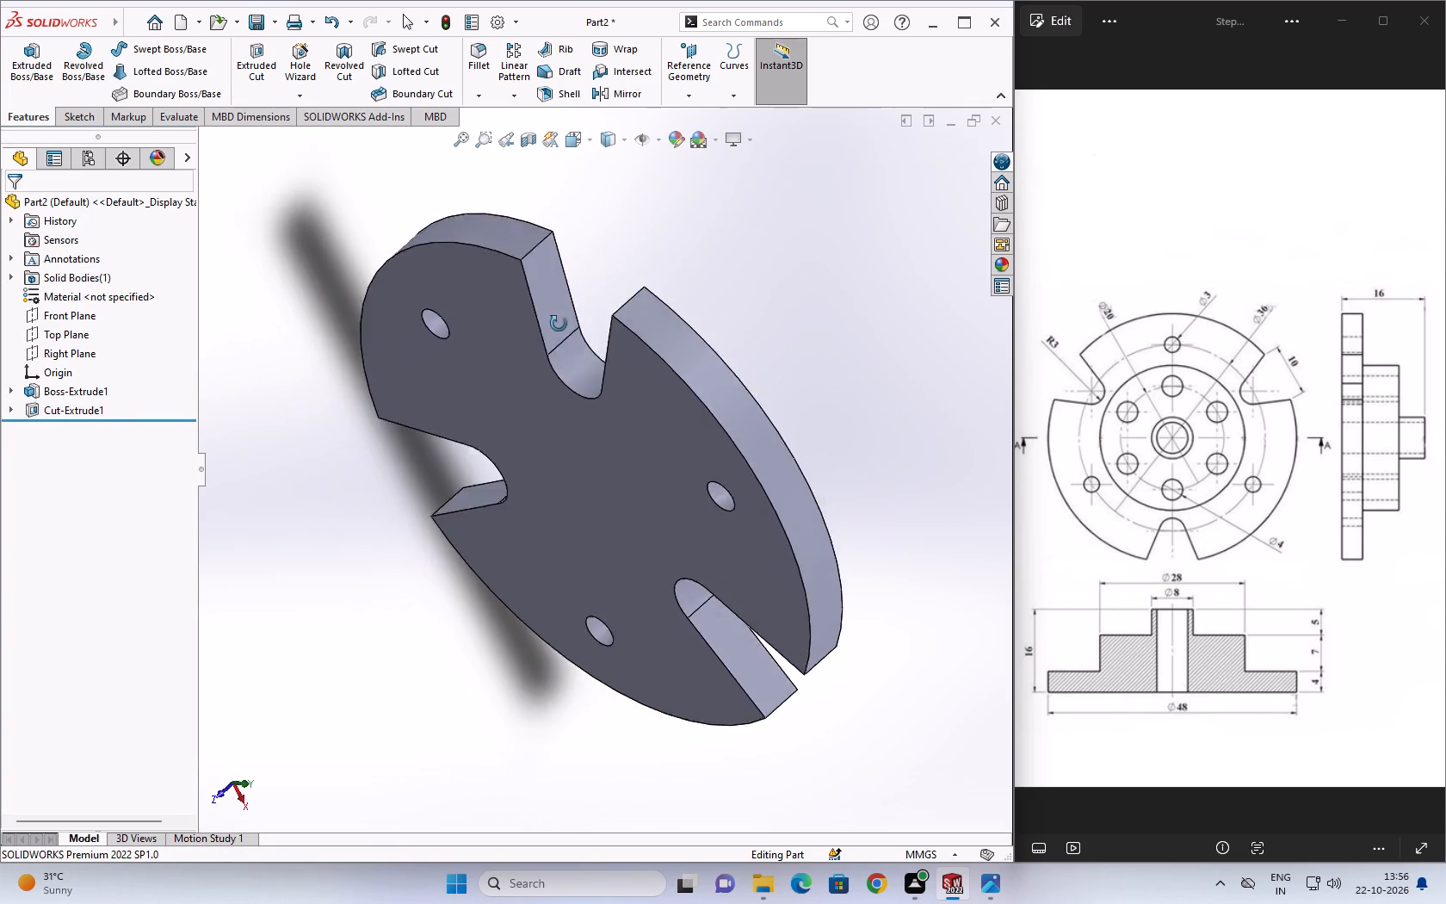
pyautogui.moveTo(559, 324); pyautogui.dragTo(796, 0, button='middle')
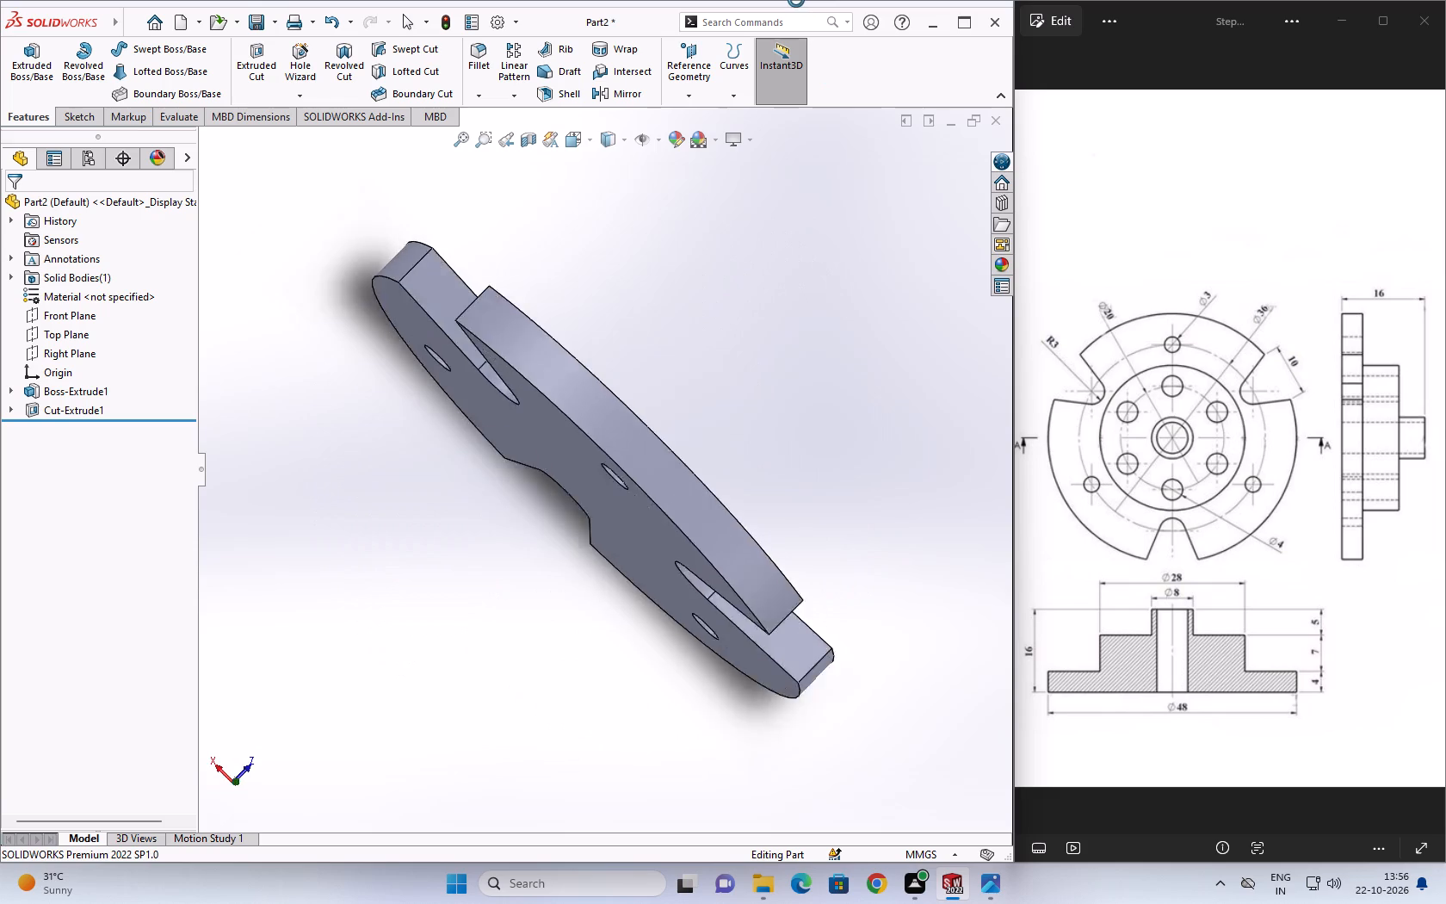
pyautogui.moveTo(796, 0); pyautogui.dragTo(669, 56, button='middle')
pyautogui.click(49, 317)
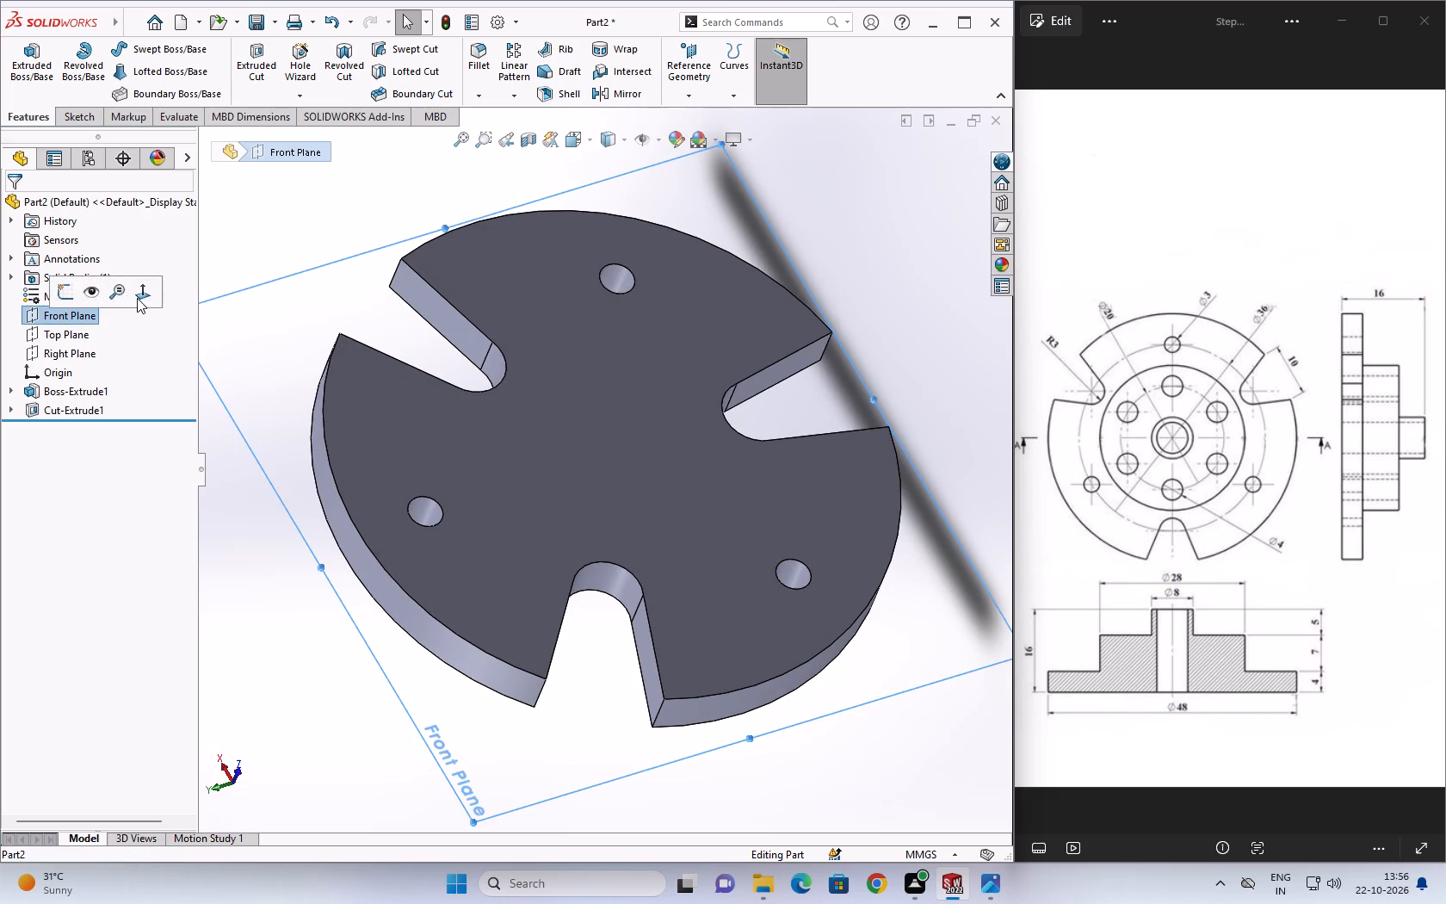
pyautogui.click(135, 298)
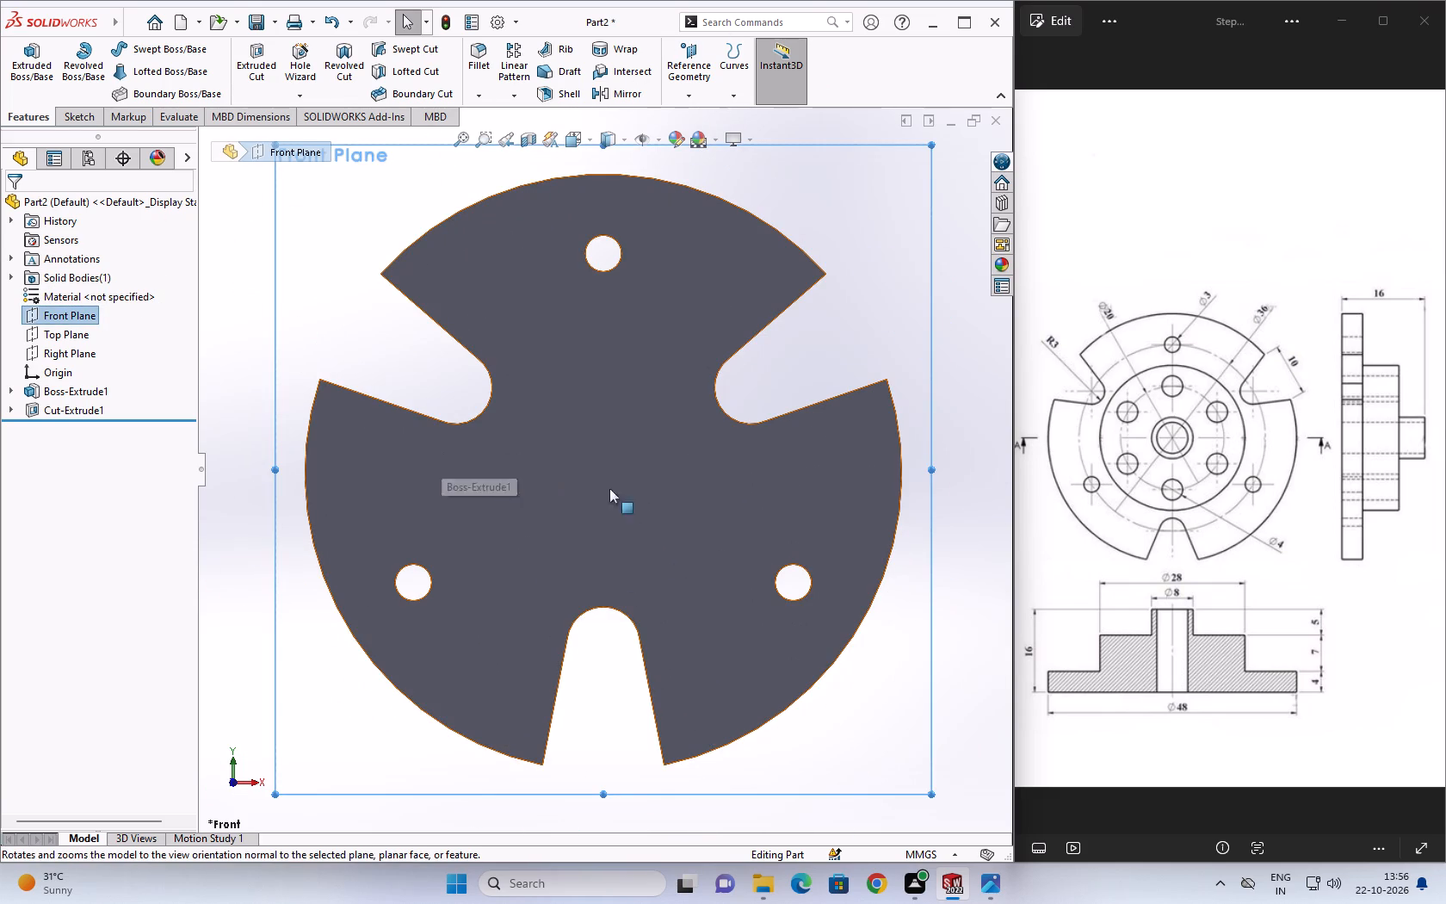
pyautogui.click(1222, 542)
pyautogui.scroll(-6, 1239, 548)
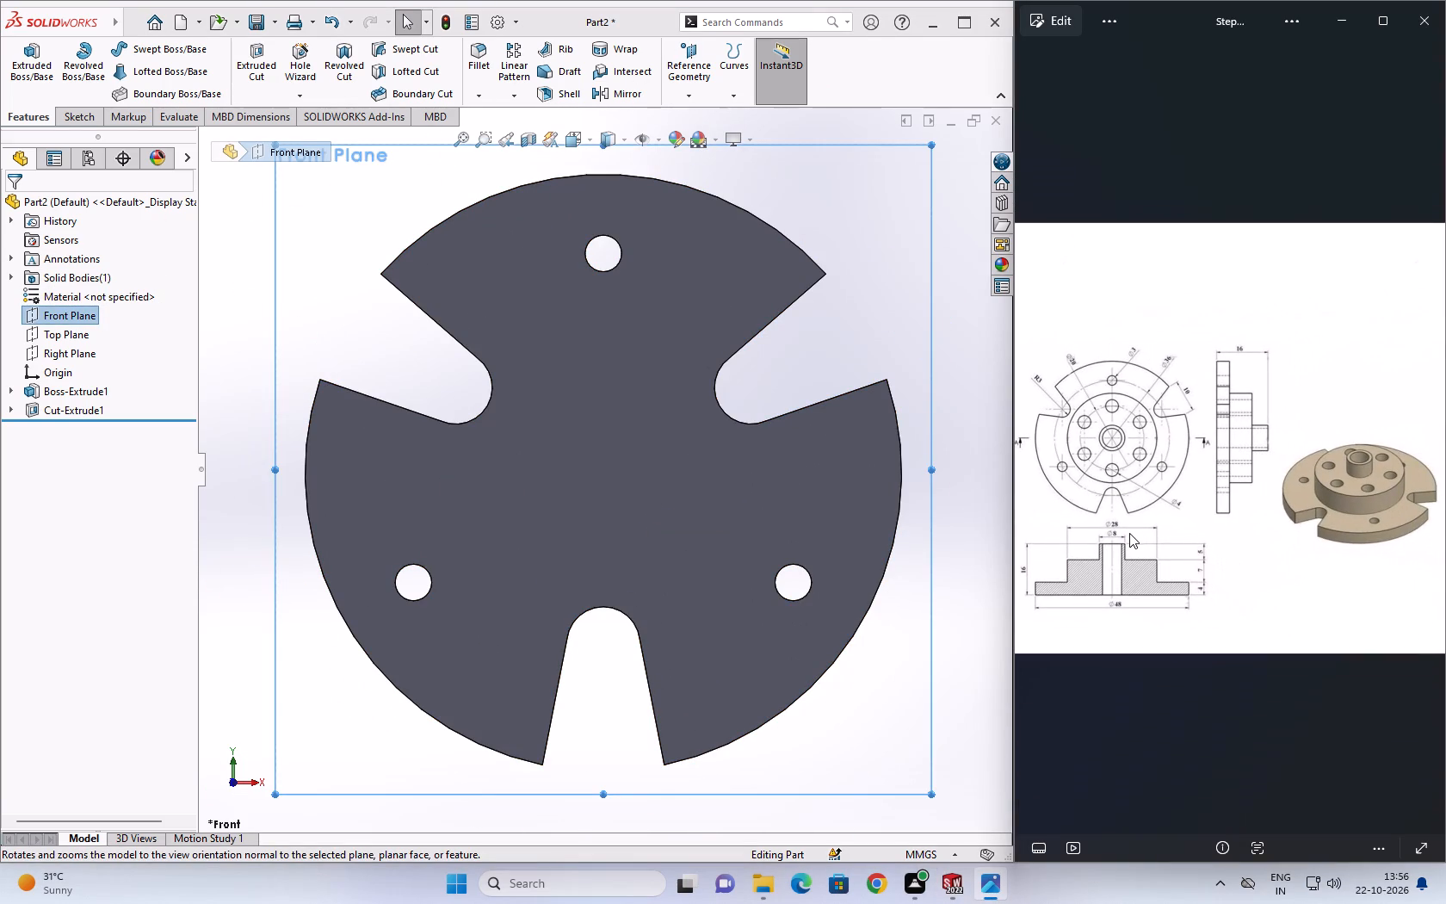
pyautogui.scroll(-5, 1066, 479)
pyautogui.scroll(6, 1073, 458)
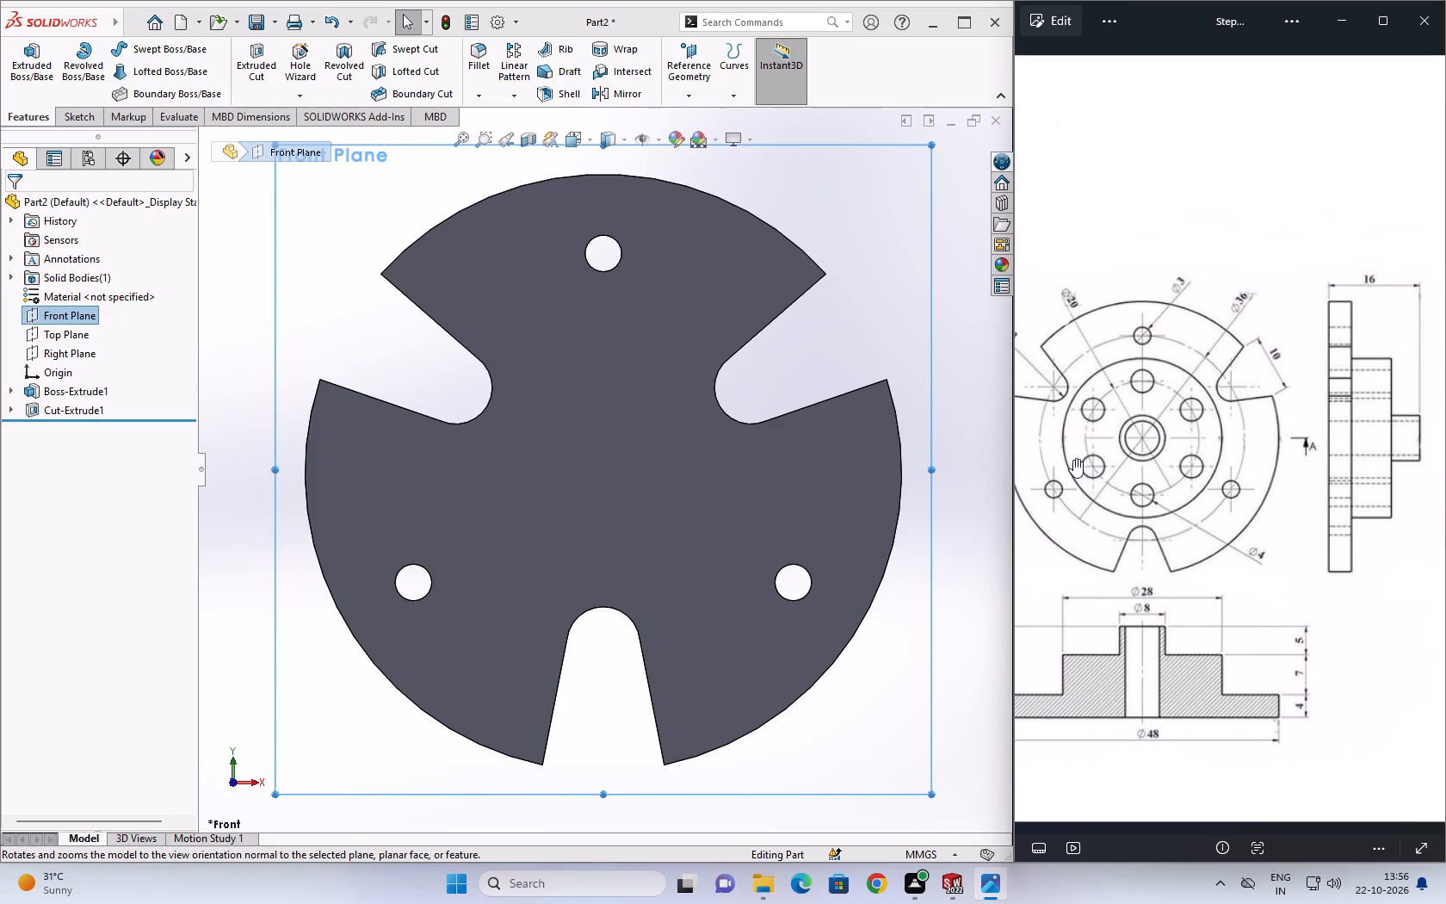
pyautogui.click(85, 115)
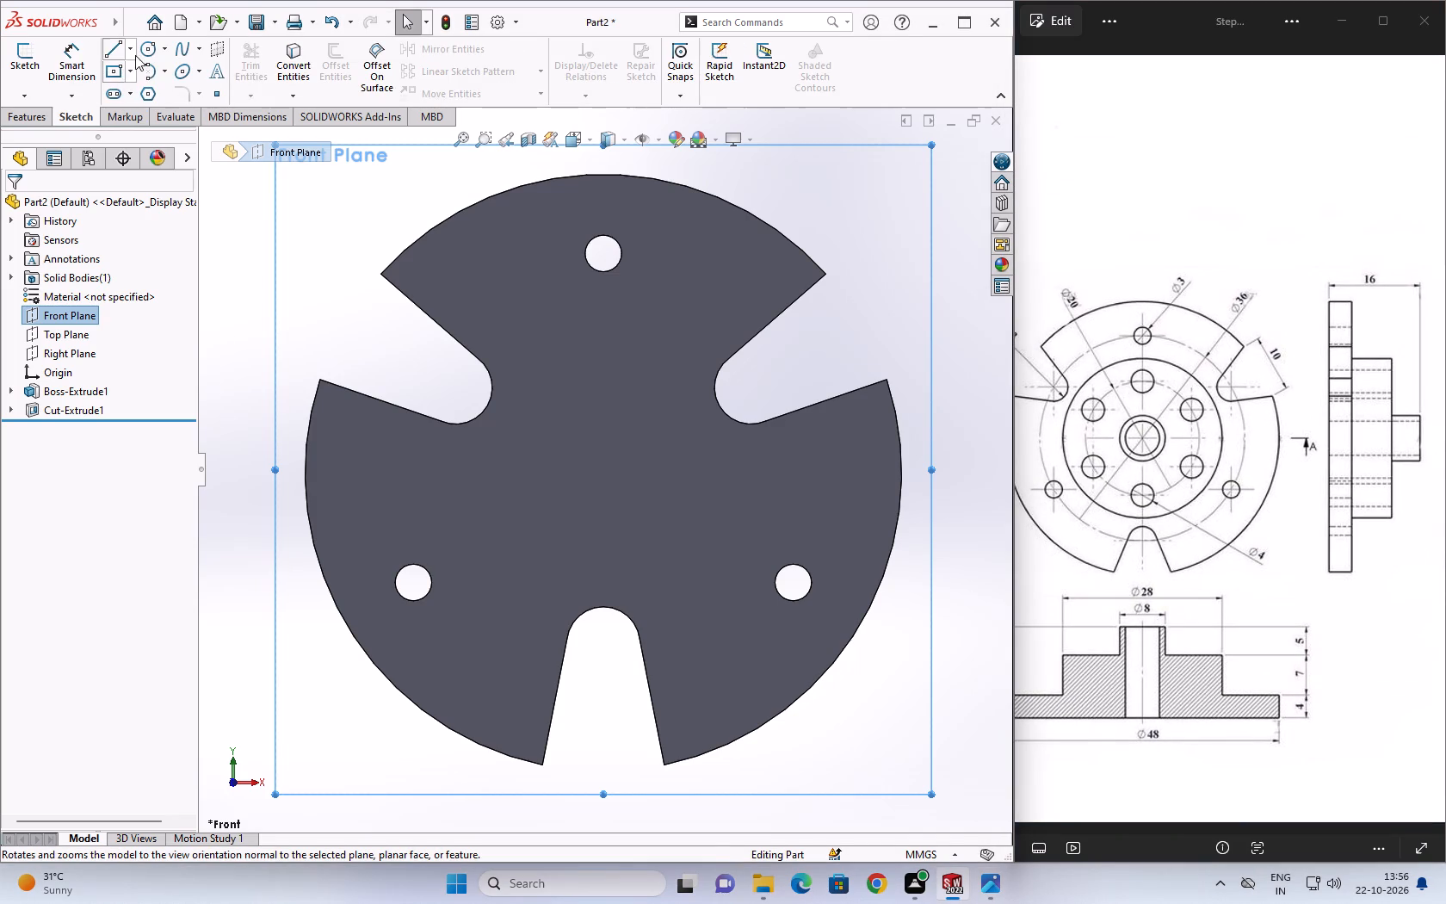
pyautogui.click(141, 48)
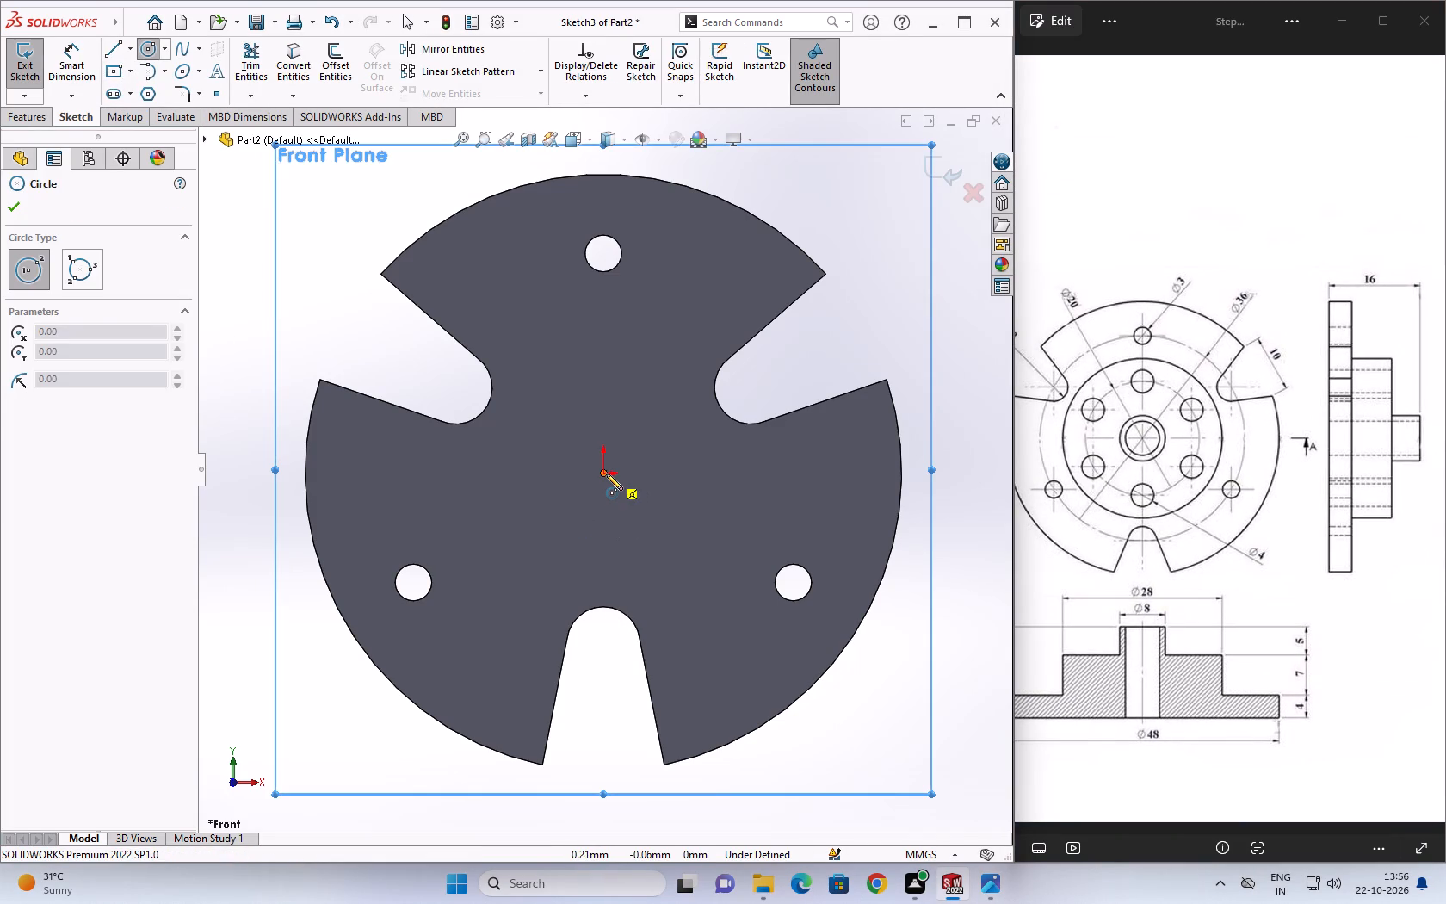
pyautogui.click(606, 474)
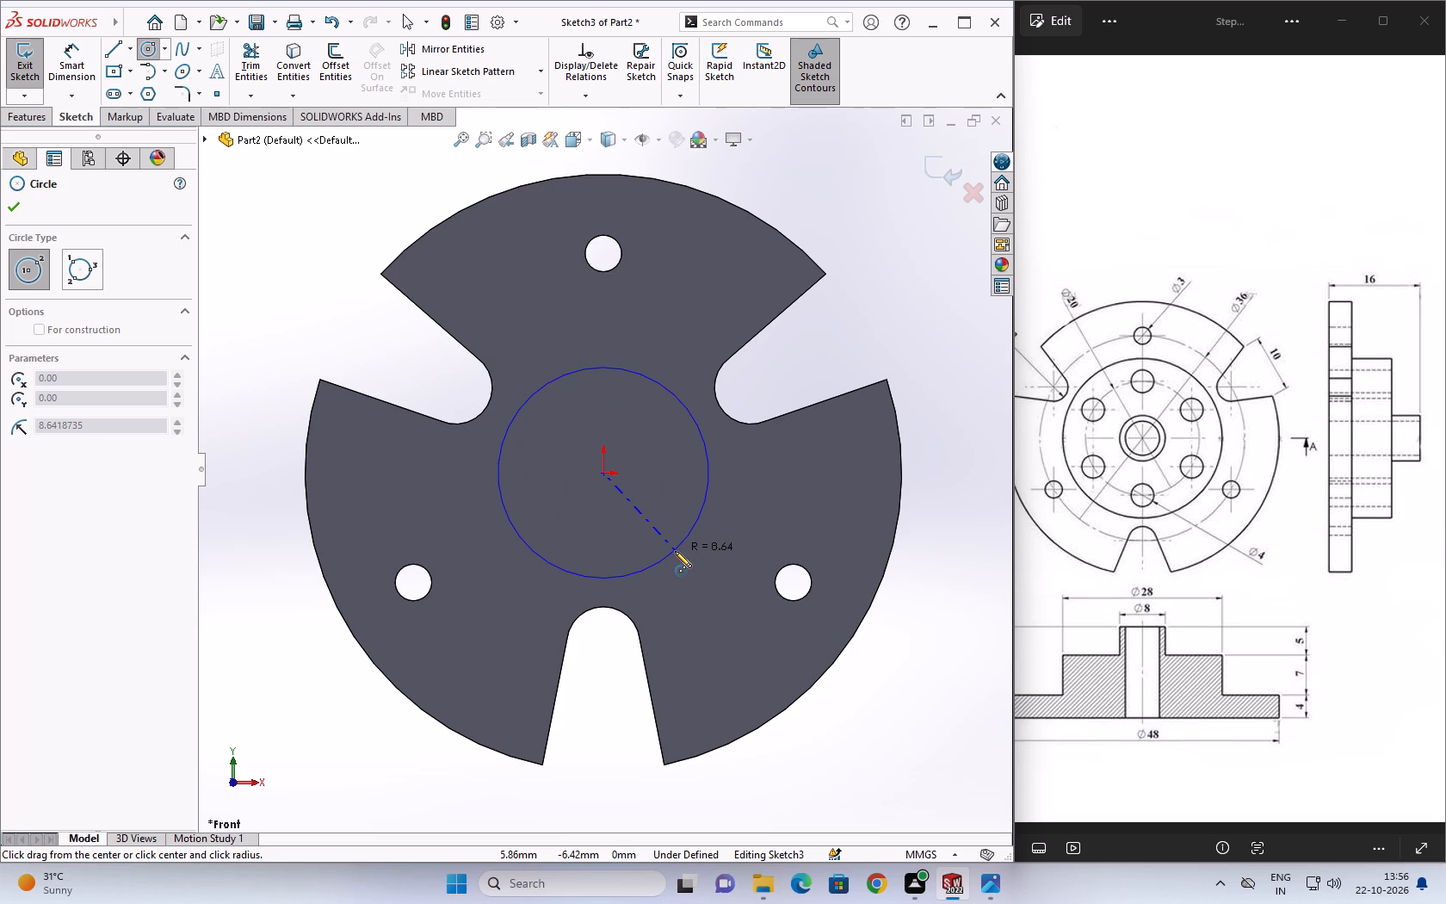
pyautogui.click(675, 551)
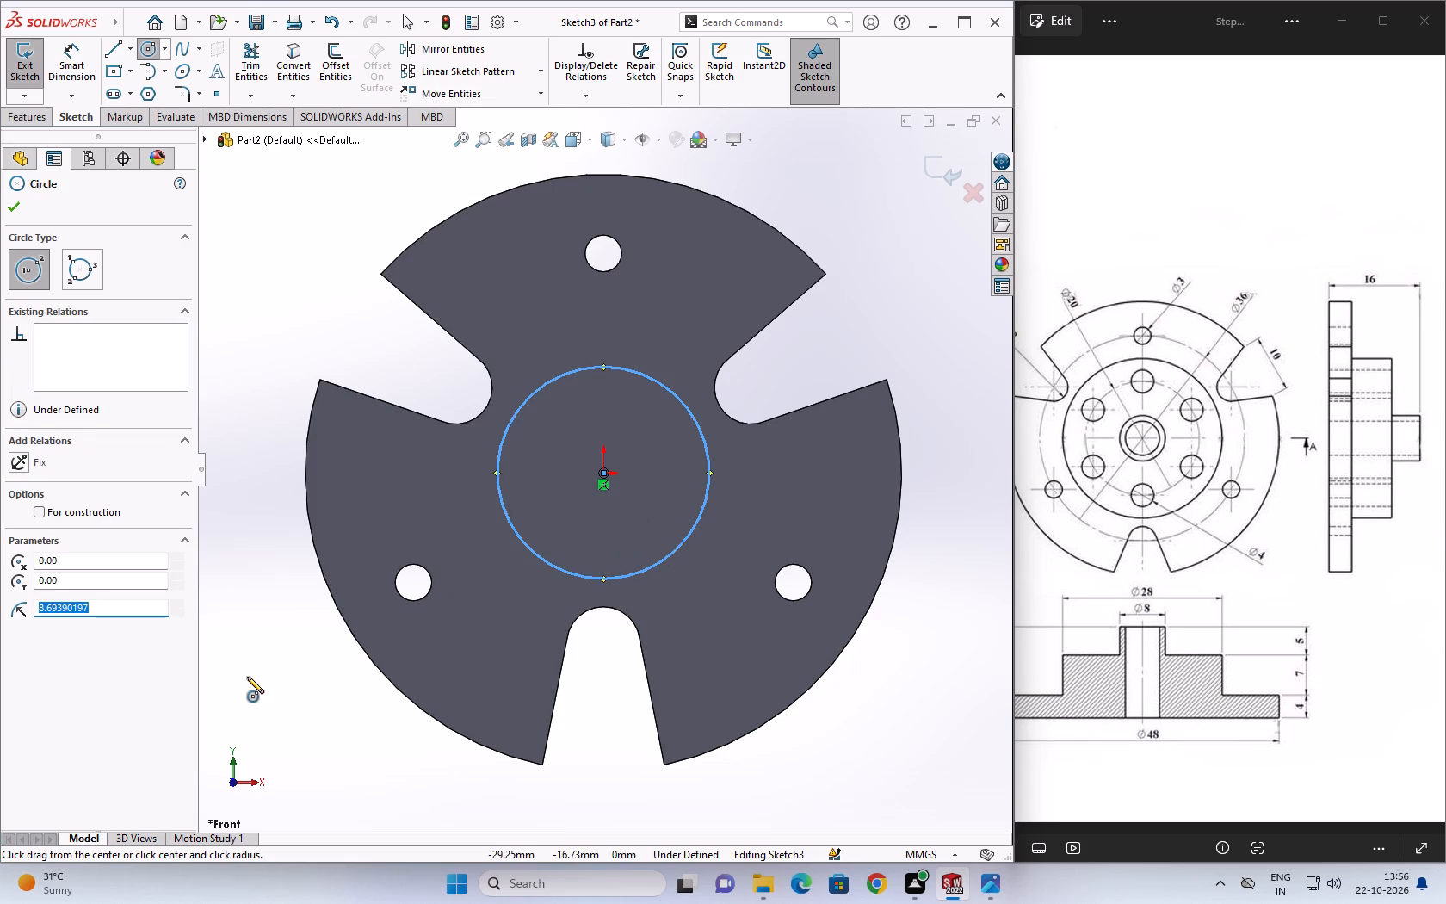
pyautogui.write('14')
pyautogui.press('Return')
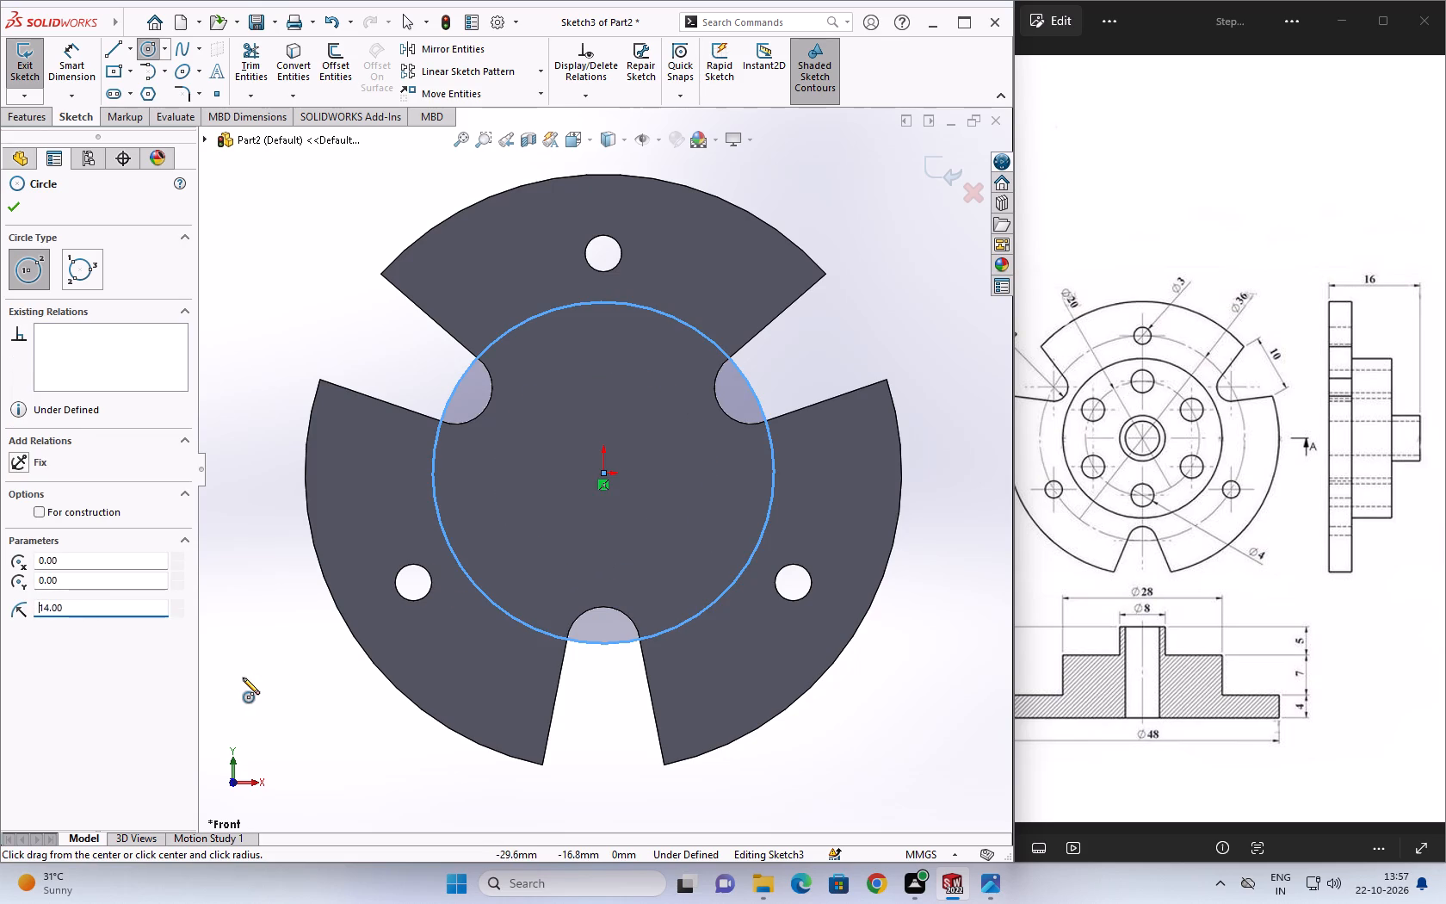
pyautogui.press('Escape')
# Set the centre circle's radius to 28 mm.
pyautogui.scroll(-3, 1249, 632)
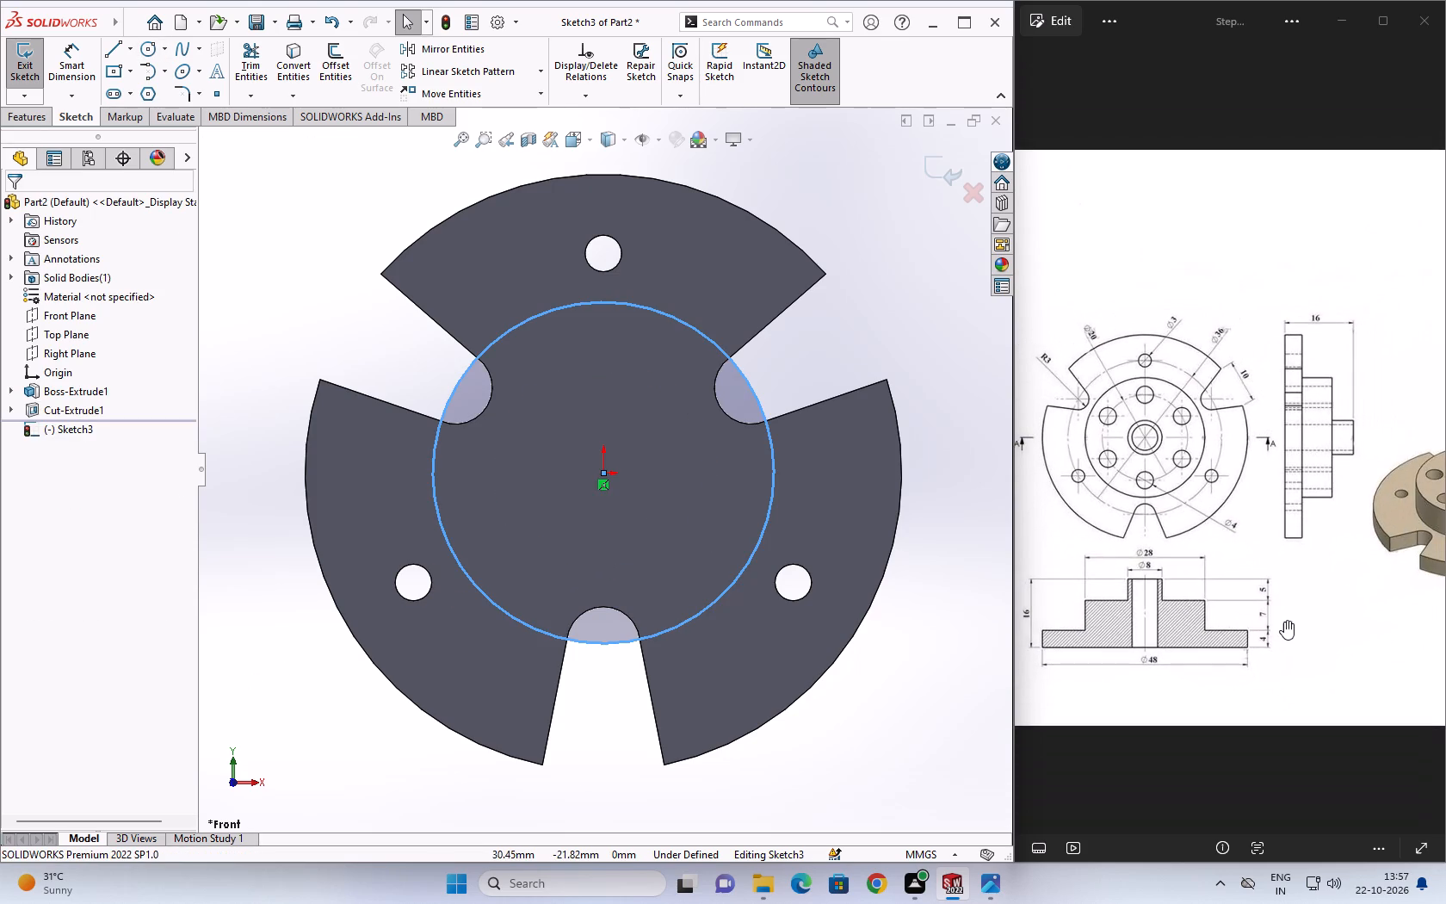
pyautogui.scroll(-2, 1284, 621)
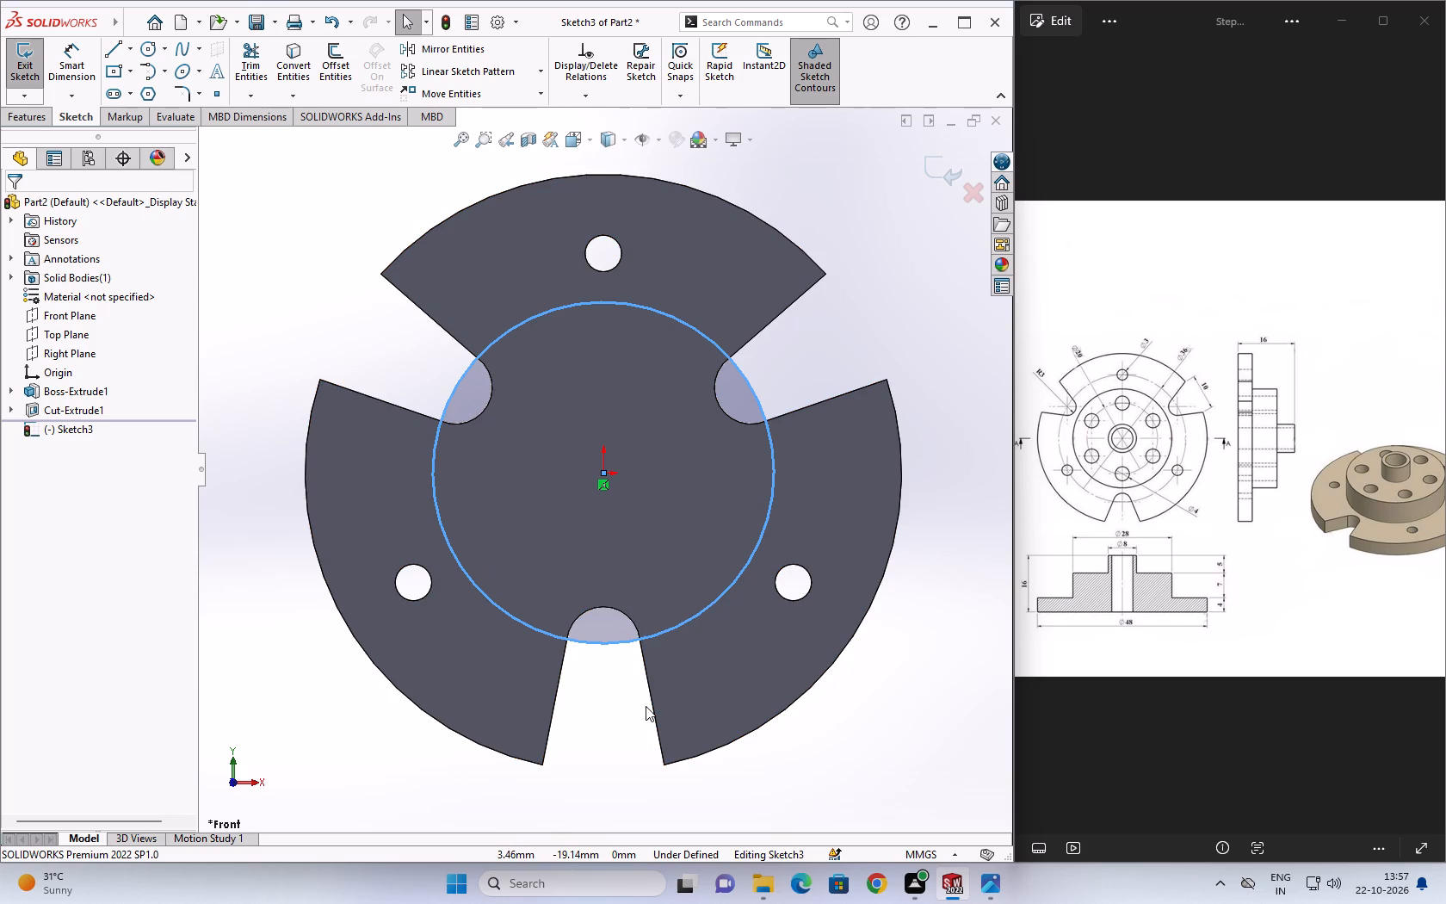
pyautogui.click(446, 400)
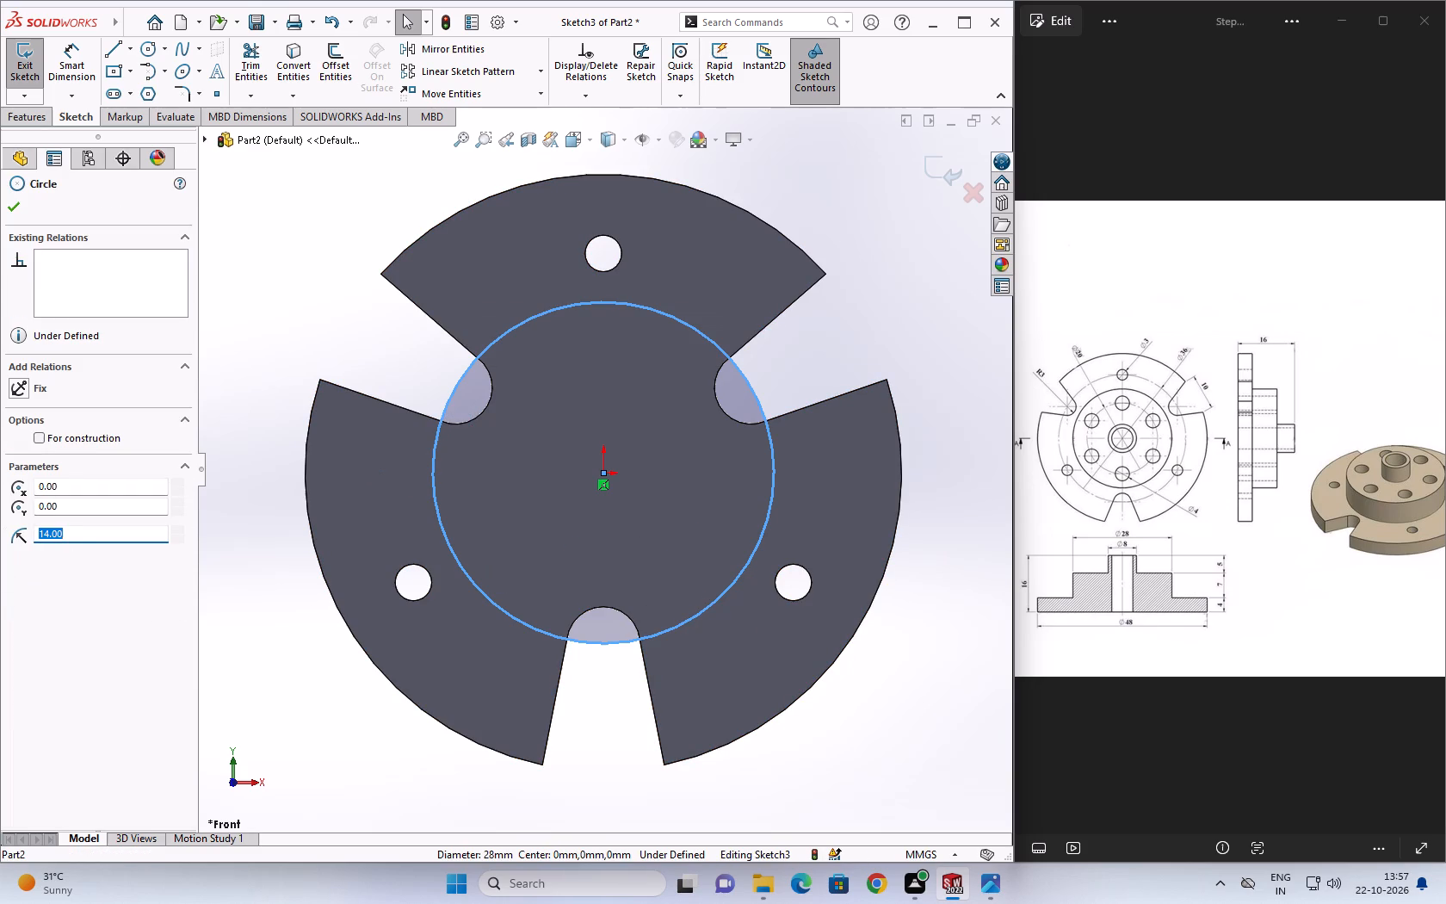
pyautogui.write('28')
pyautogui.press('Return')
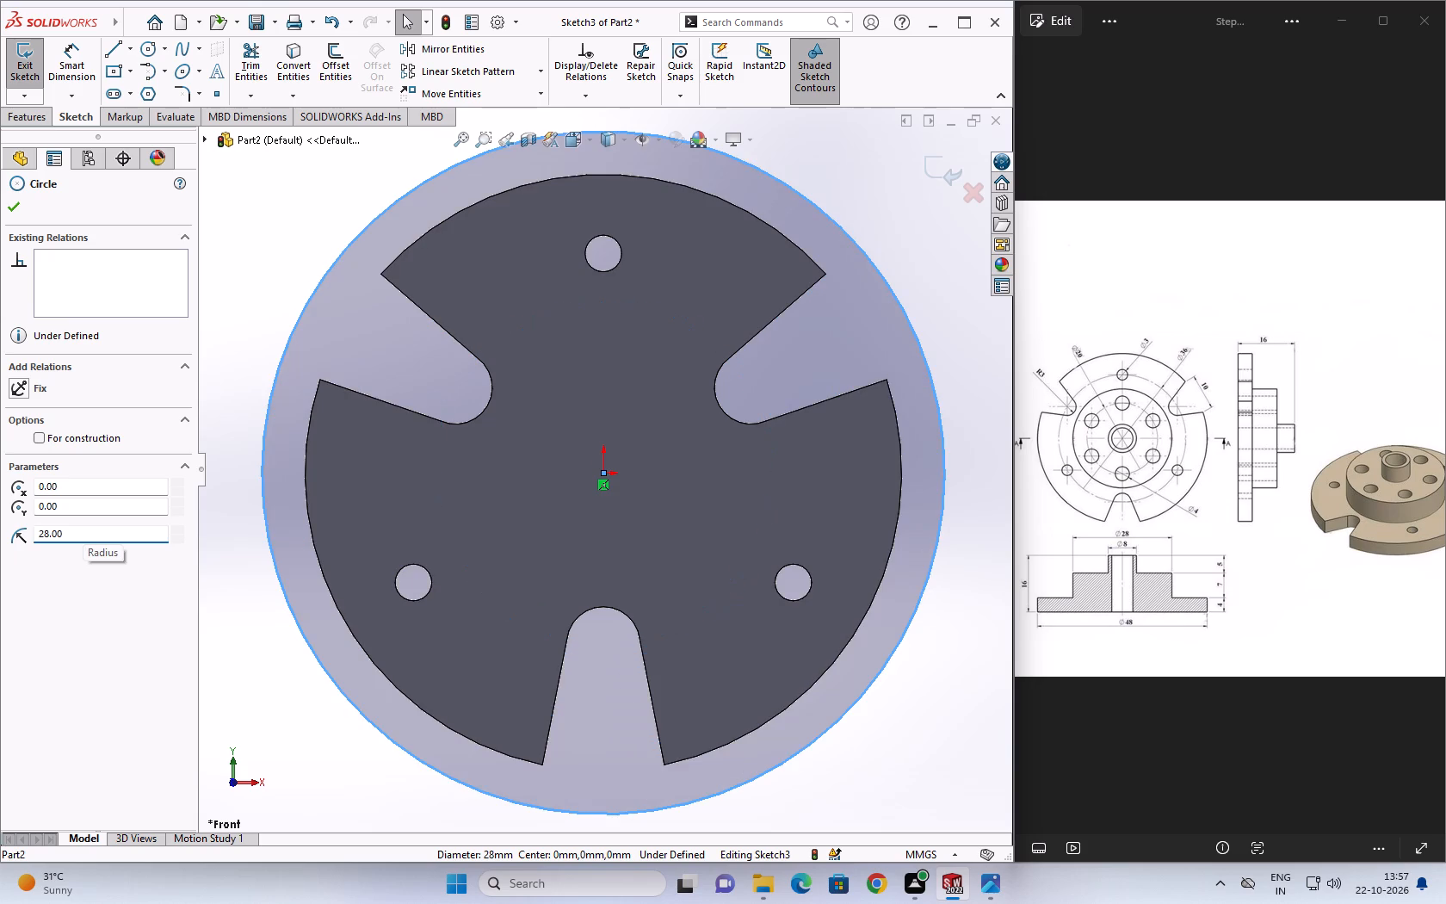
# Set the centre circle's radius to 10 mm.
pyautogui.doubleClick(73, 539)
pyautogui.click(76, 537)
pyautogui.write('10')
pyautogui.press('Return')
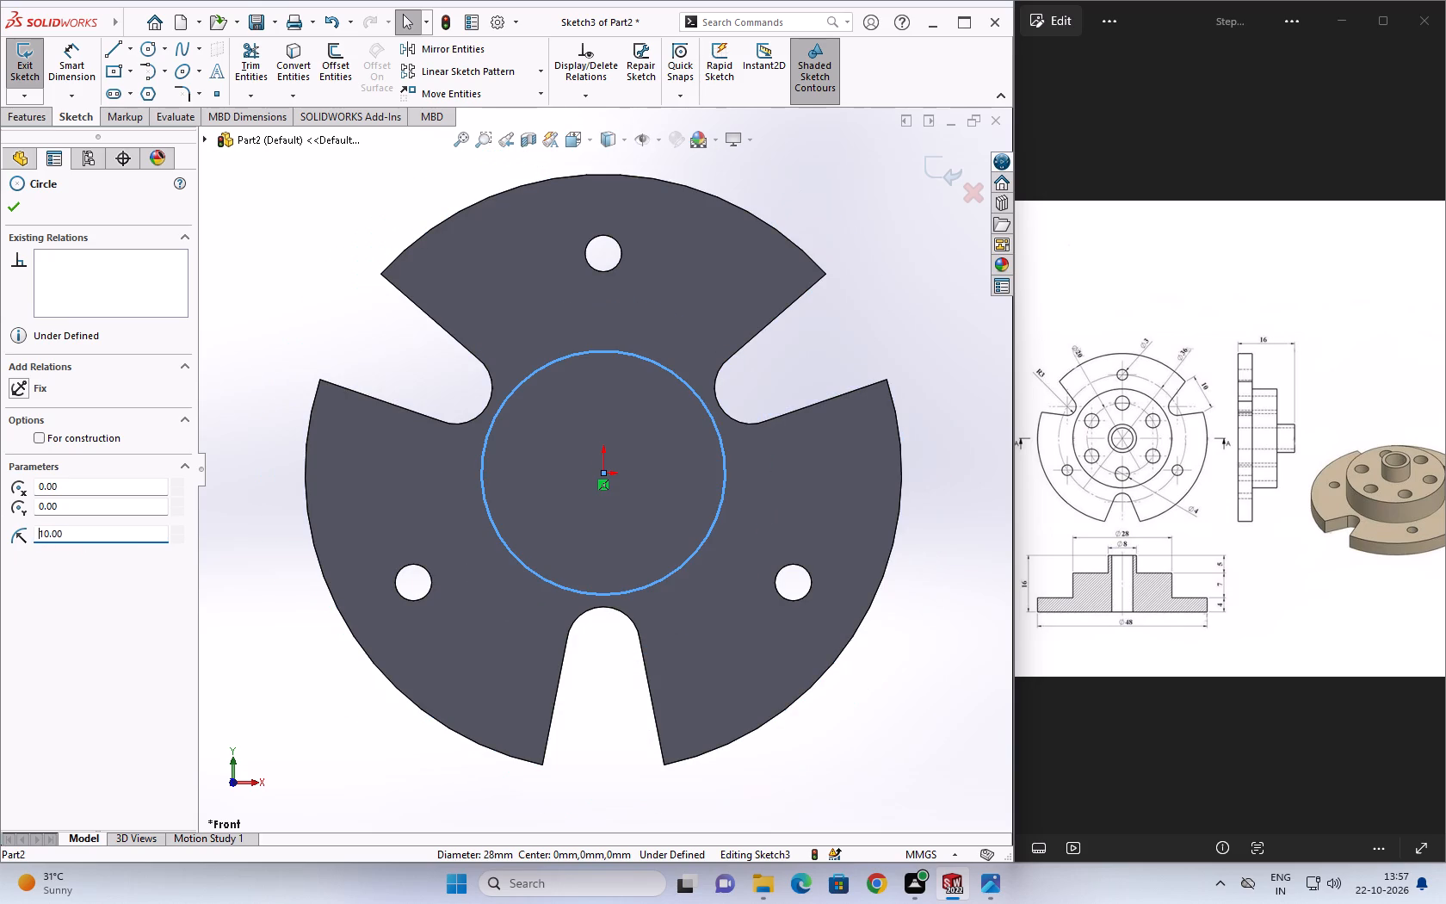
pyautogui.press('Escape')
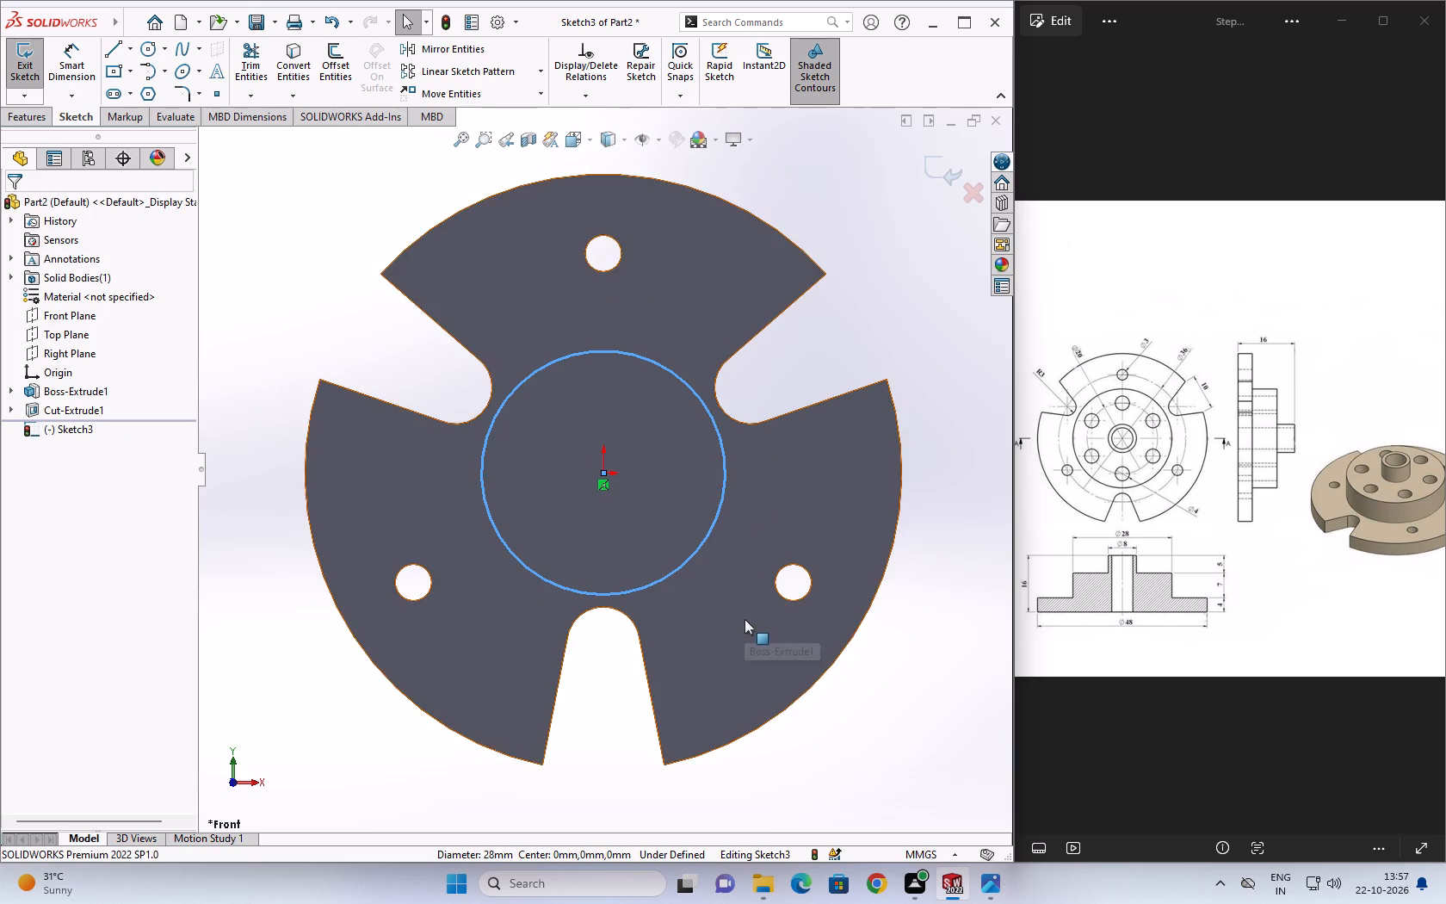
# Extrude the 10 mm radius centre circle as a Blind boss with a depth of 7 mm.
pyautogui.scroll(-2, 745, 627)
pyautogui.scroll(4, 650, 633)
pyautogui.scroll(-1, 618, 376)
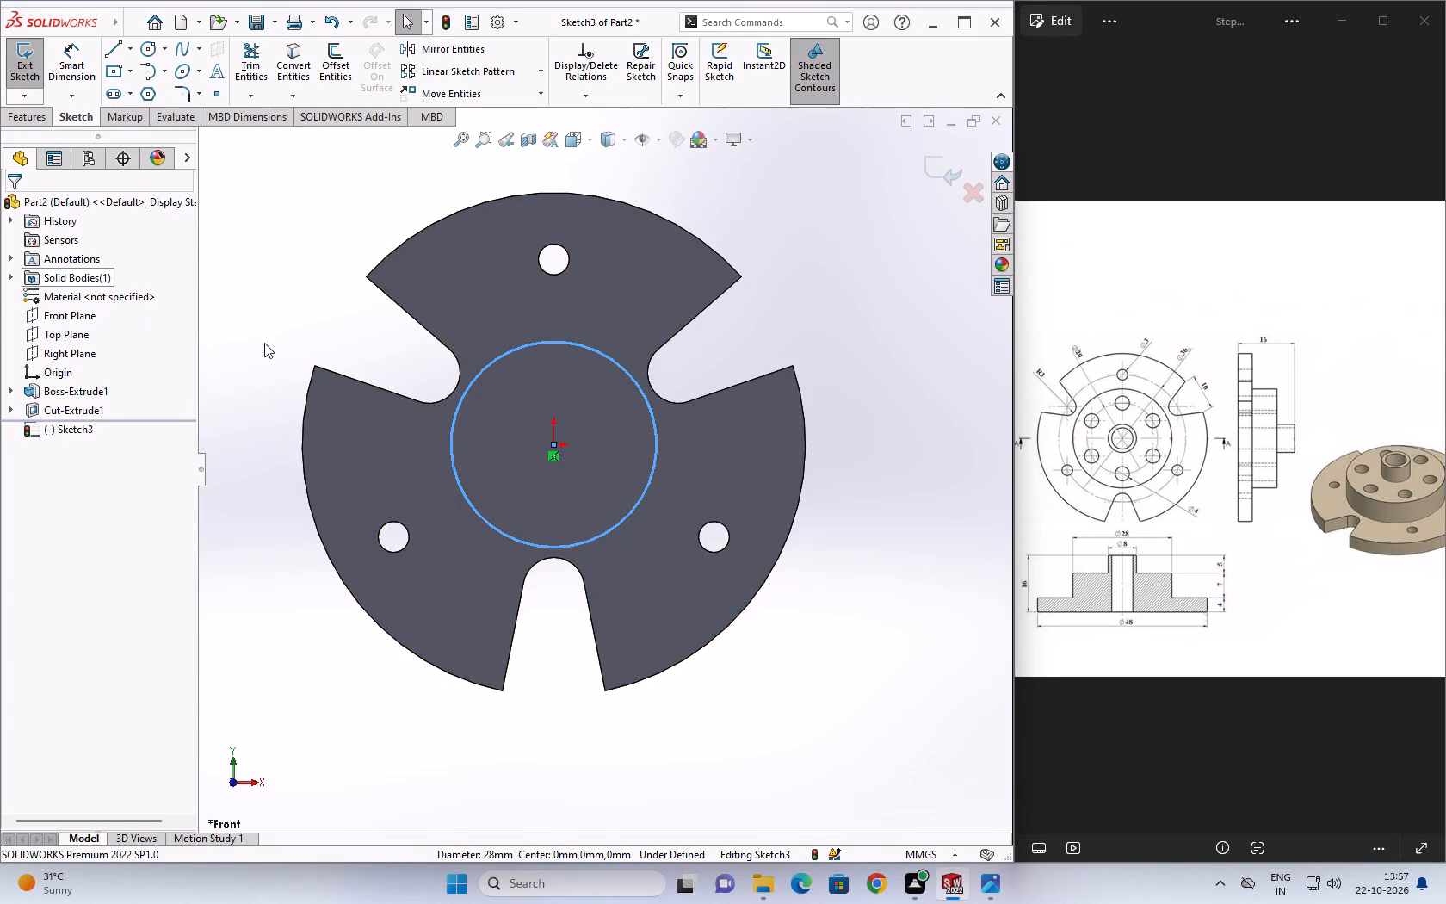
pyautogui.click(6, 117)
pyautogui.click(46, 70)
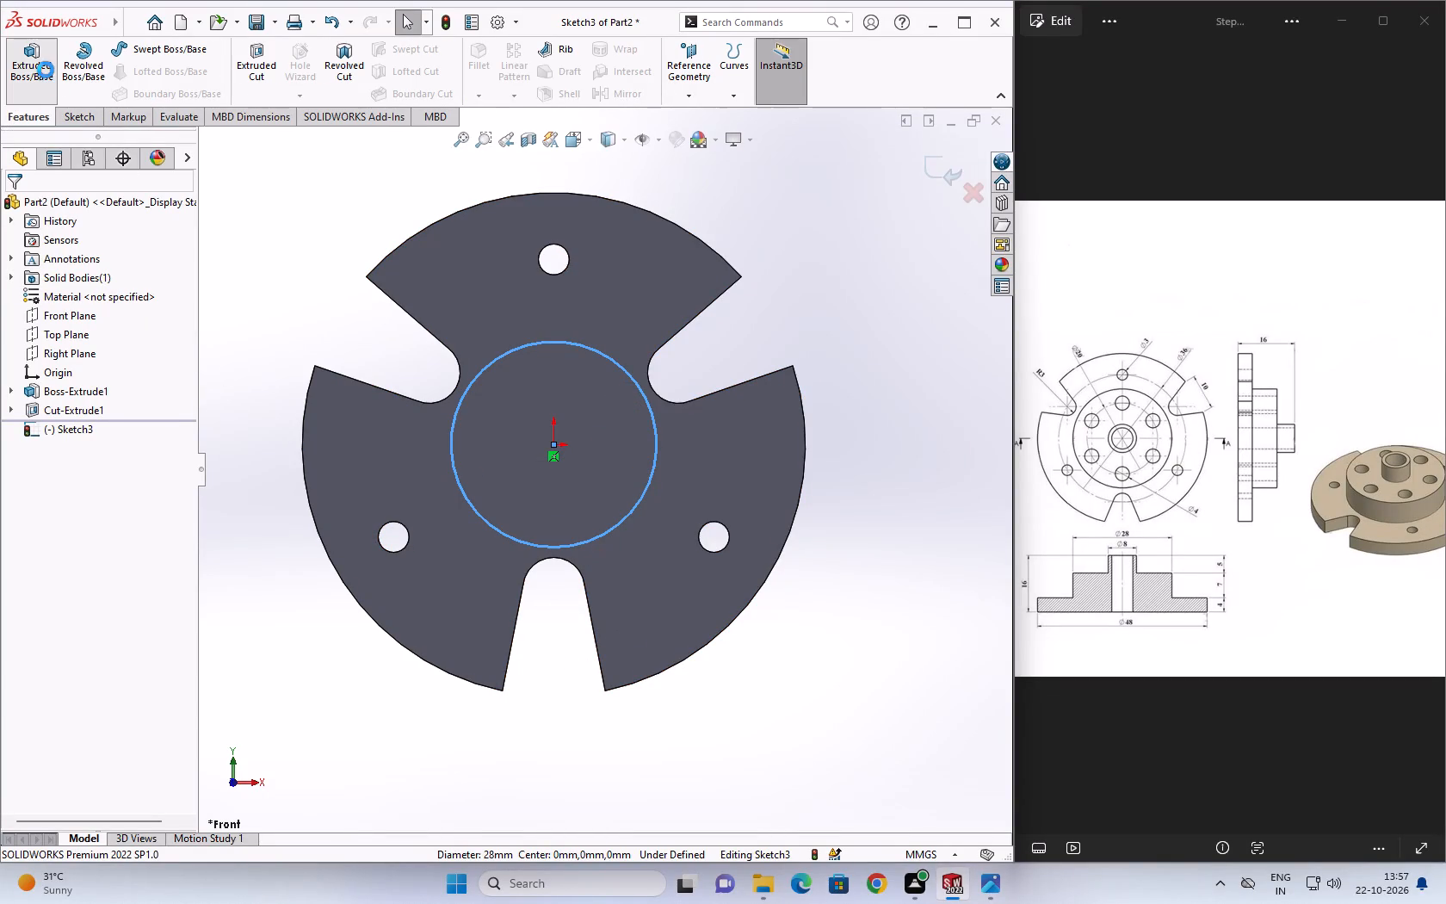
pyautogui.moveTo(559, 662); pyautogui.dragTo(641, 432, button='middle')
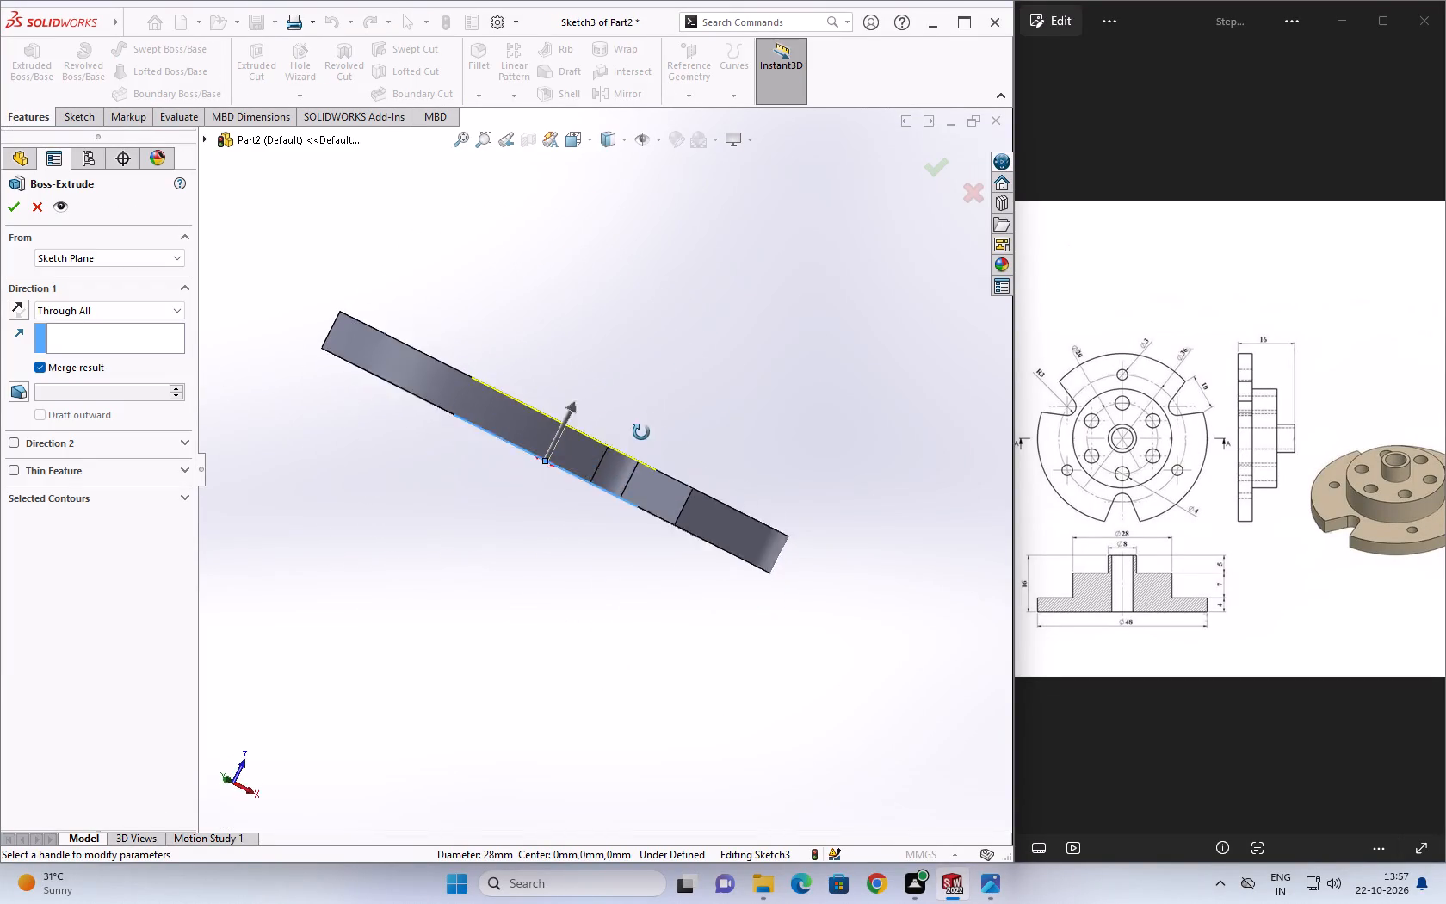
pyautogui.moveTo(641, 432); pyautogui.dragTo(628, 505, button='middle')
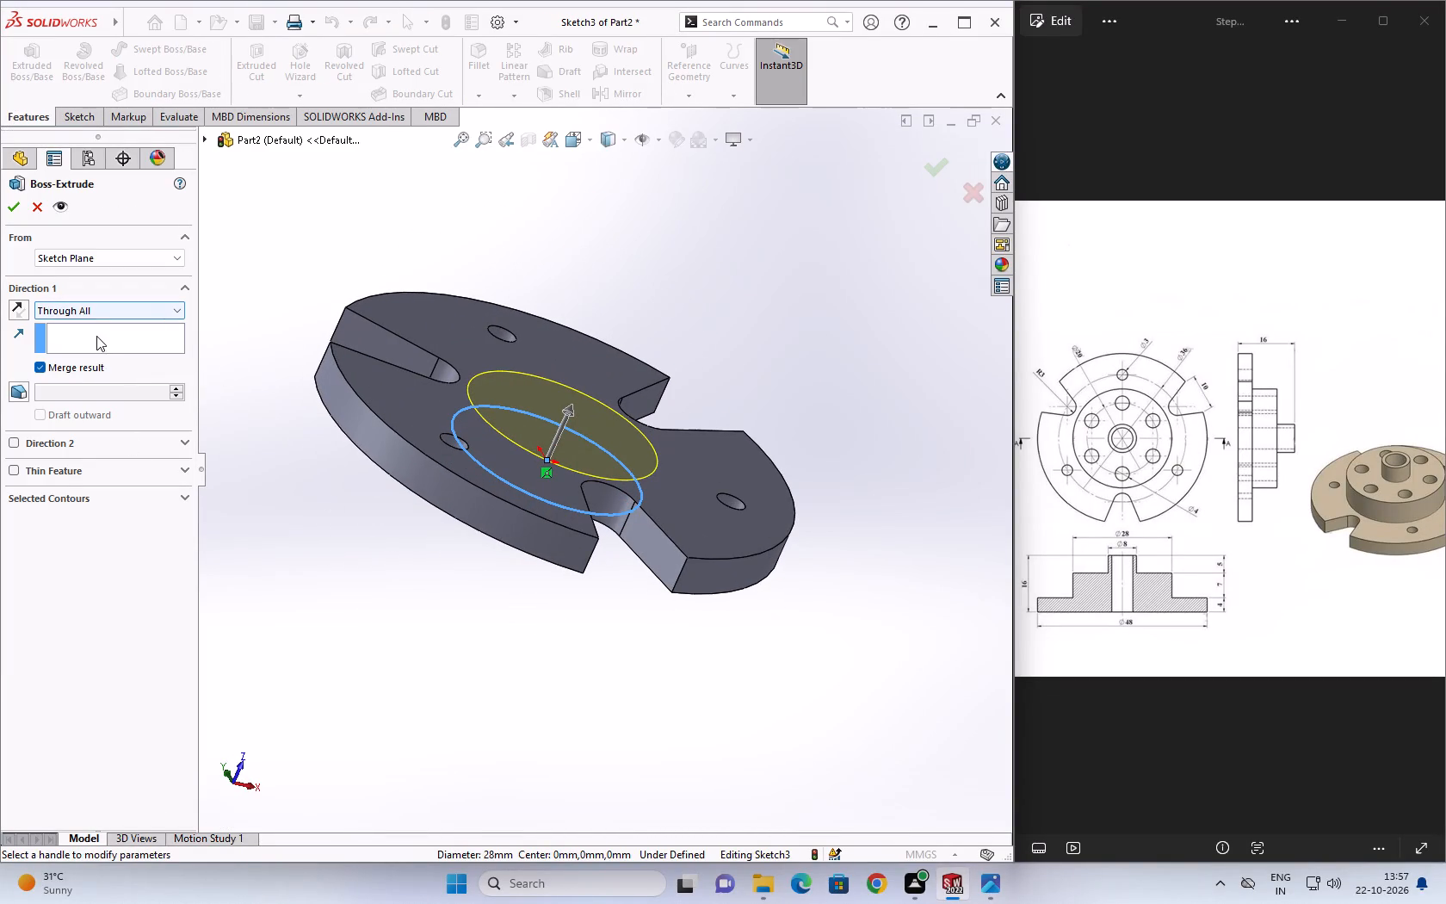
pyautogui.click(119, 313)
pyautogui.click(96, 326)
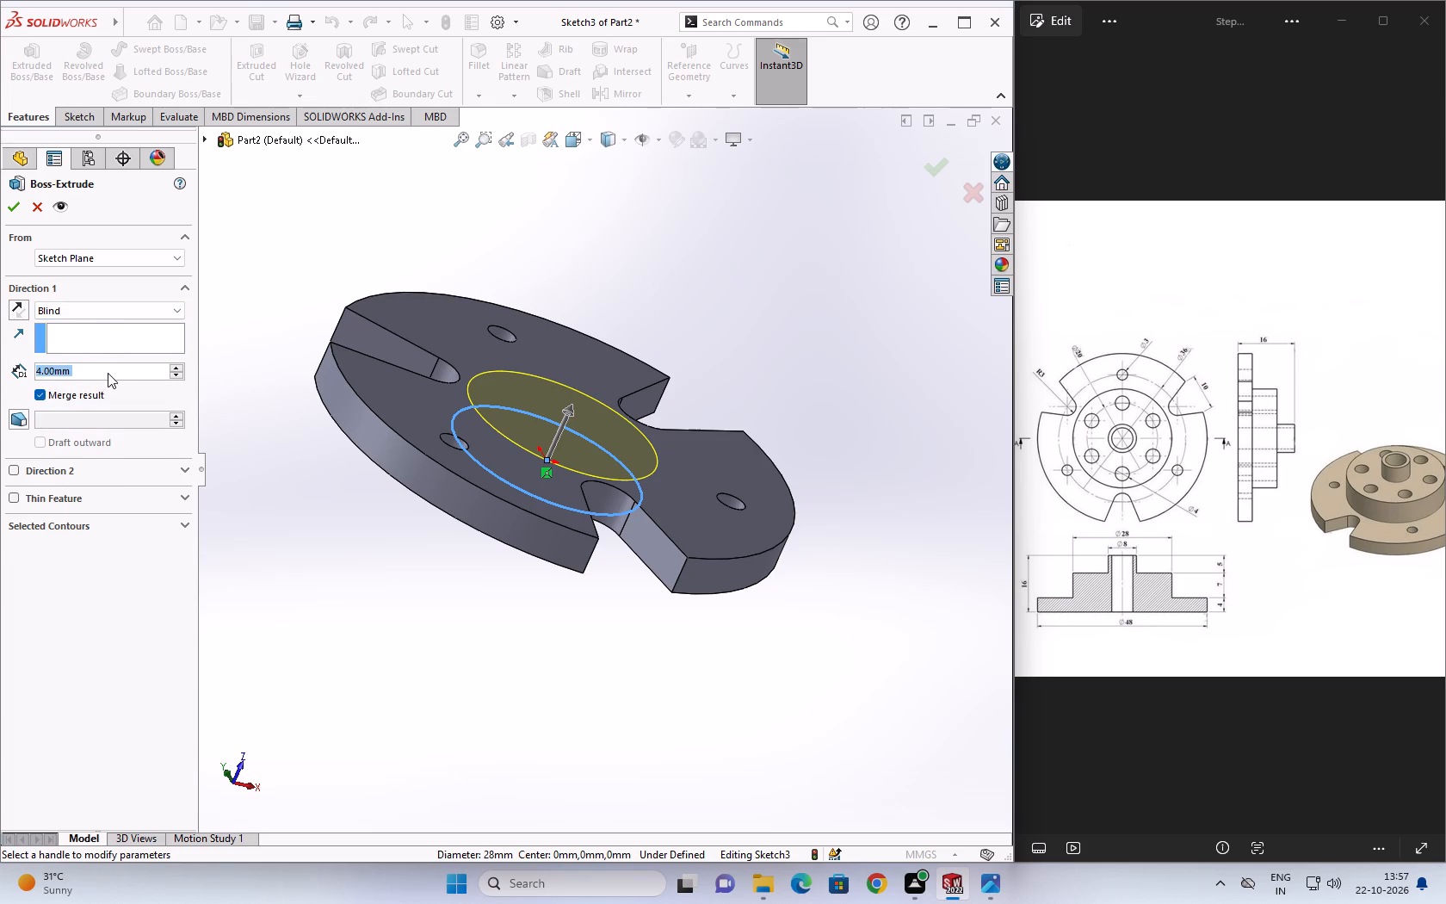
pyautogui.press('7')
pyautogui.press('Return')
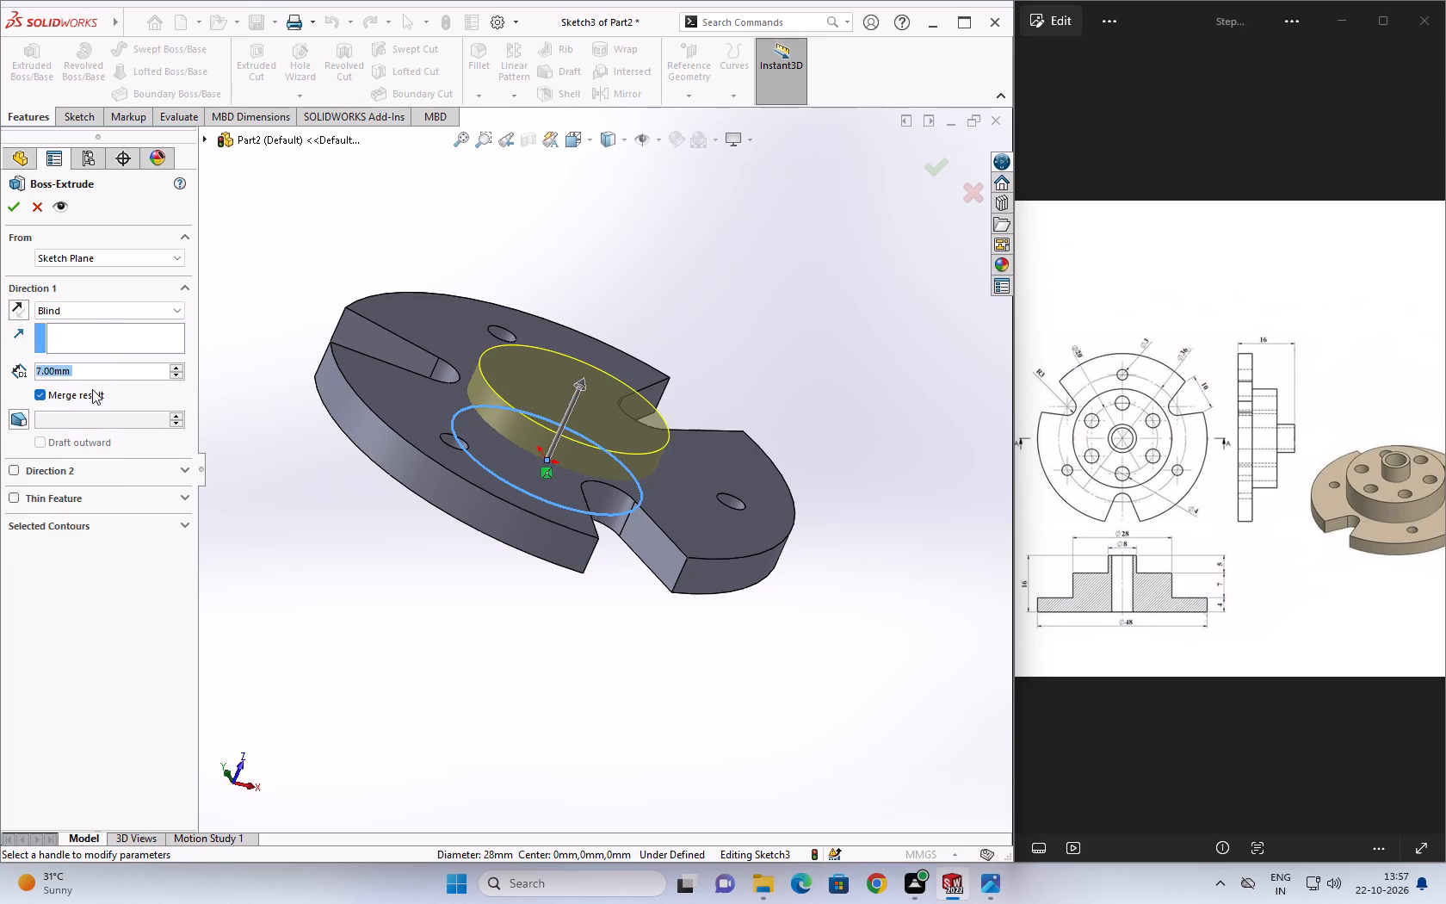
pyautogui.click(15, 212)
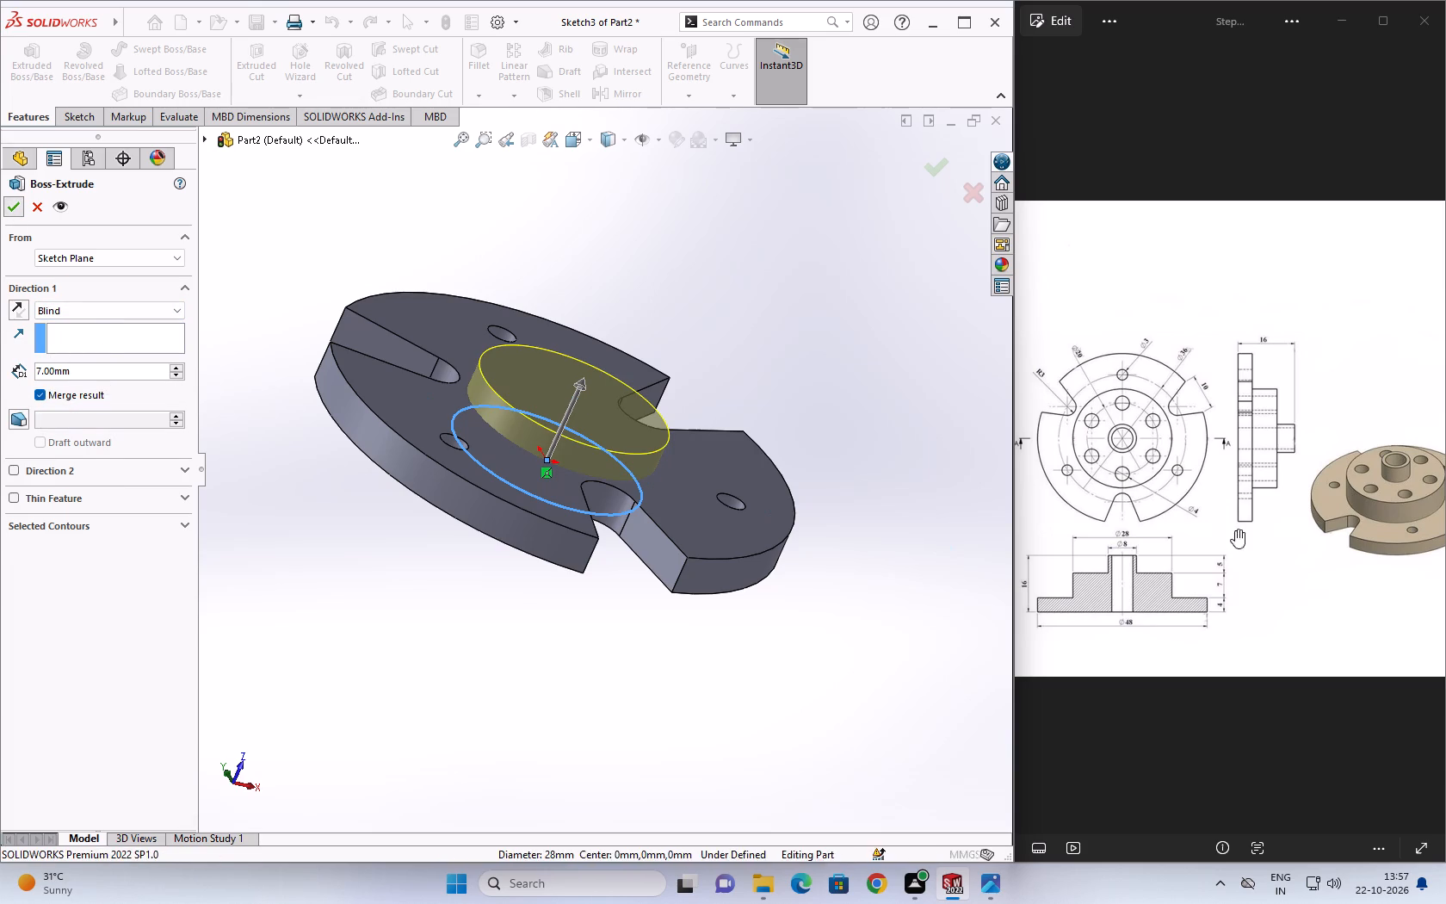
# Examine the hub diameters and step heights in the reference drawing's section view.
pyautogui.scroll(4, 1140, 468)
pyautogui.moveTo(1140, 467); pyautogui.dragTo(1250, 544, button='middle')
pyautogui.moveTo(1211, 585); pyautogui.dragTo(1160, 609, button='middle')
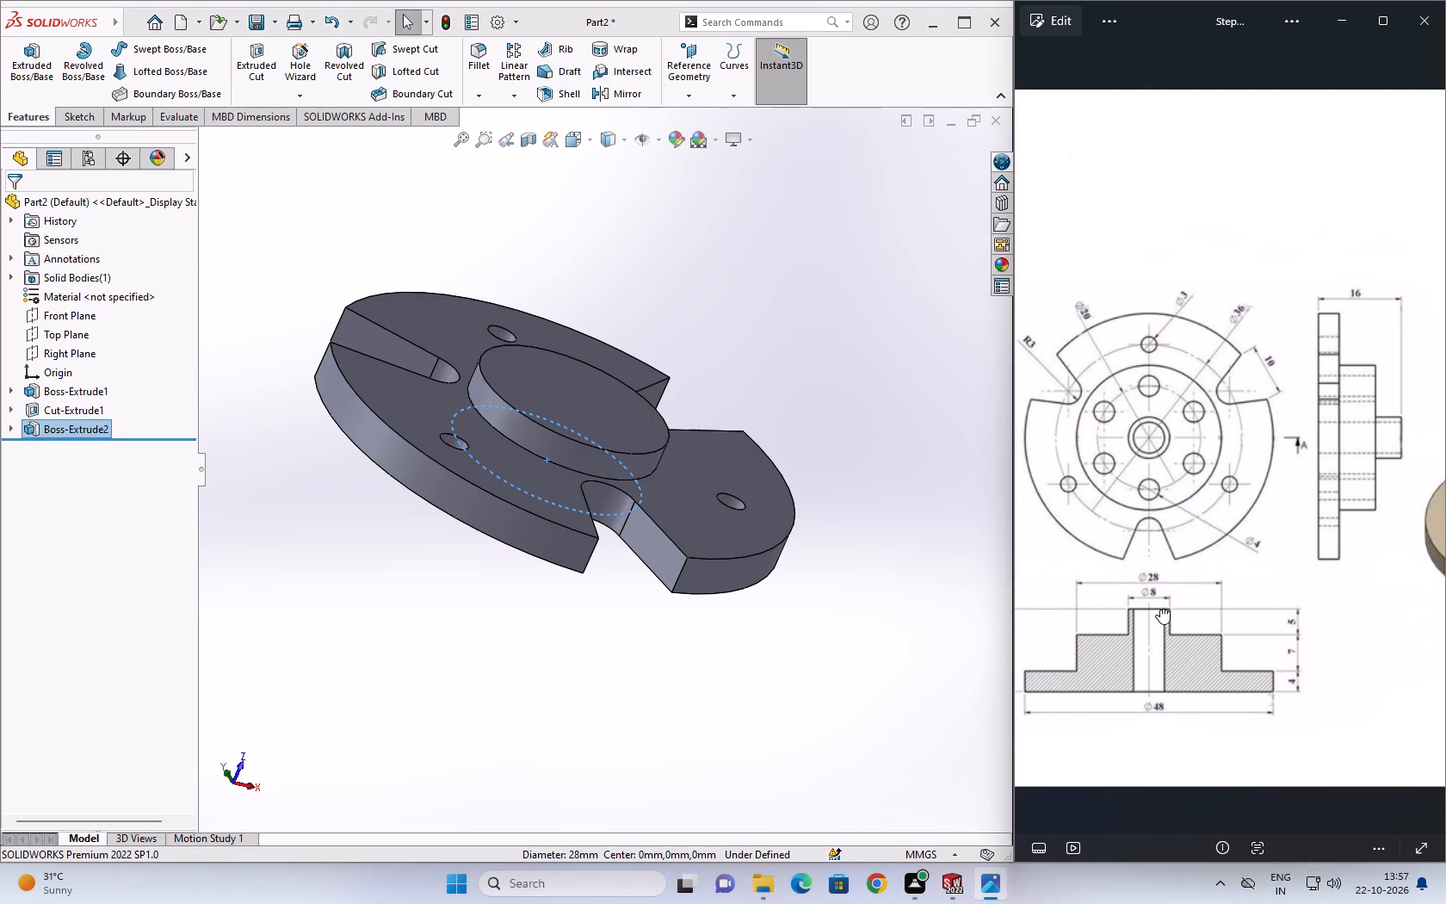
pyautogui.moveTo(1160, 609); pyautogui.dragTo(1042, 619, button='middle')
pyautogui.scroll(-5, 1152, 550)
pyautogui.middleClick(1150, 551)
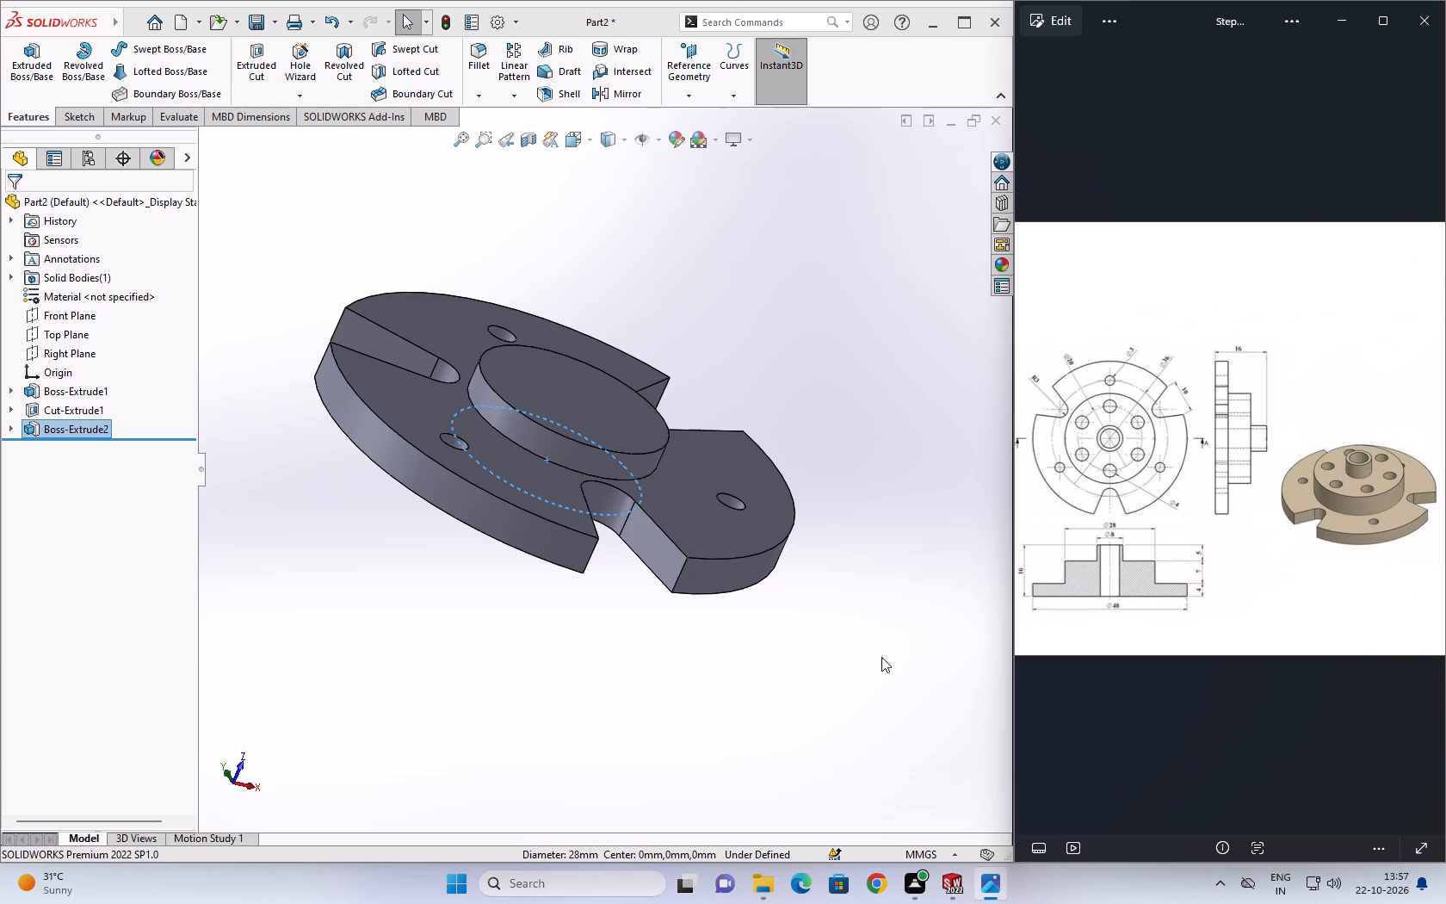
# Open a new sketch on the top face of the central circular boss for drawing a circle.
pyautogui.click(713, 663)
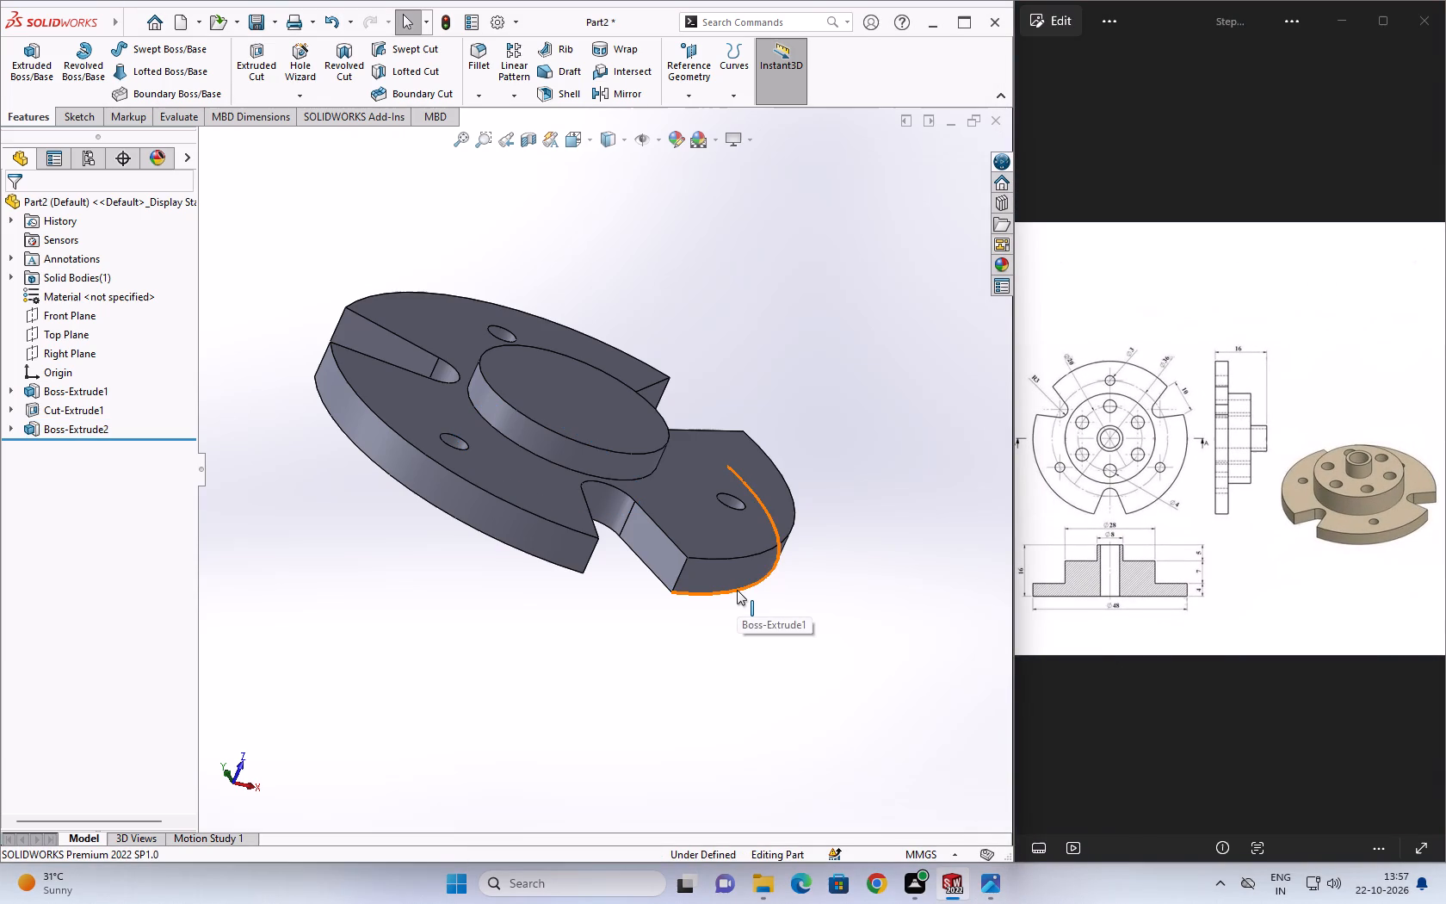
pyautogui.moveTo(661, 526); pyautogui.dragTo(648, 547, button='middle')
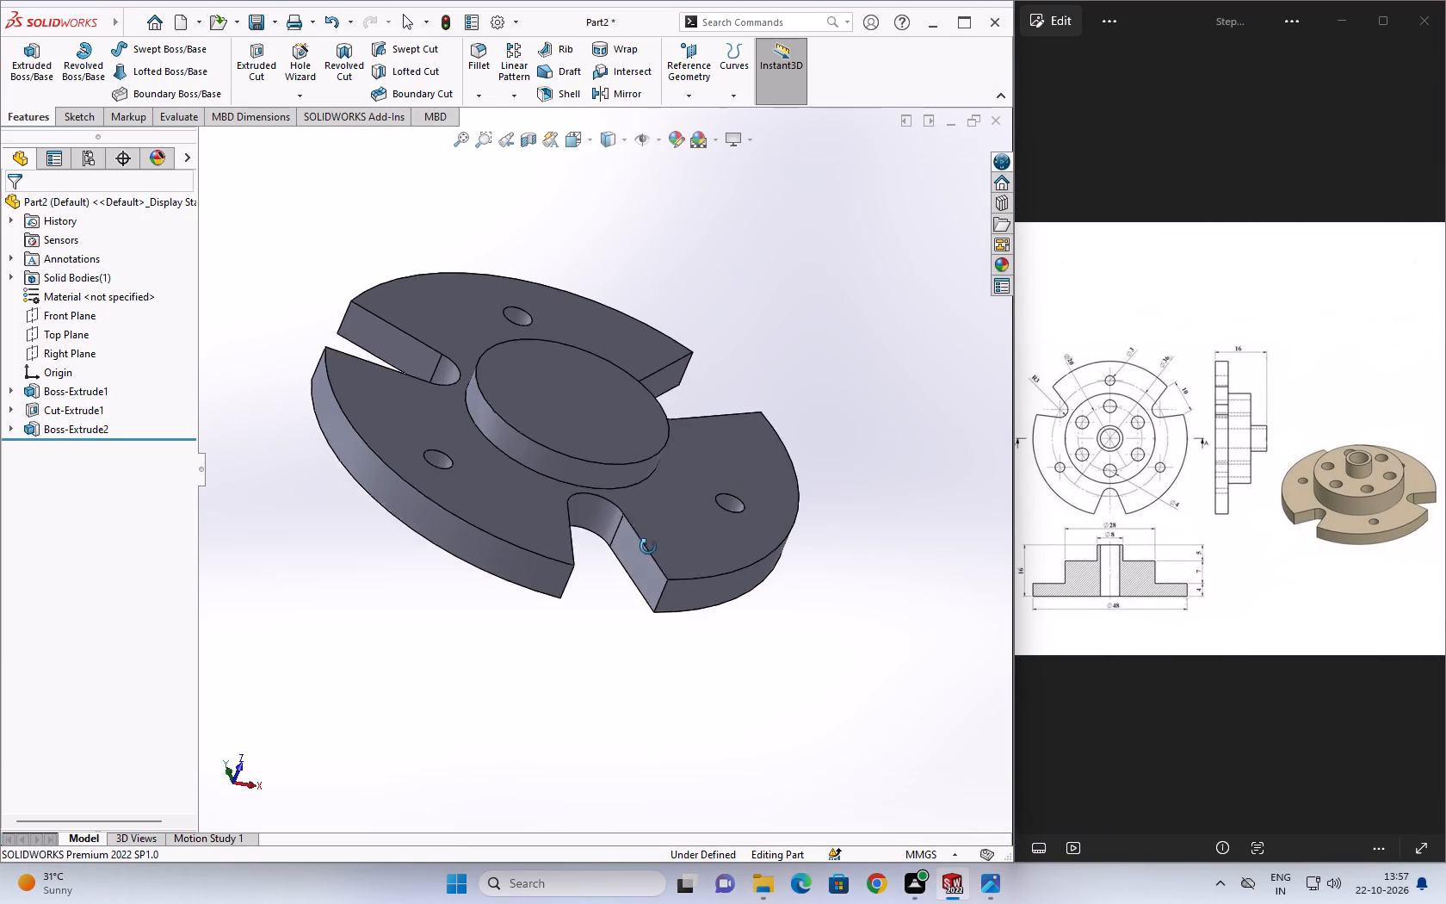
pyautogui.moveTo(648, 547); pyautogui.dragTo(636, 624, button='middle')
pyautogui.click(568, 457)
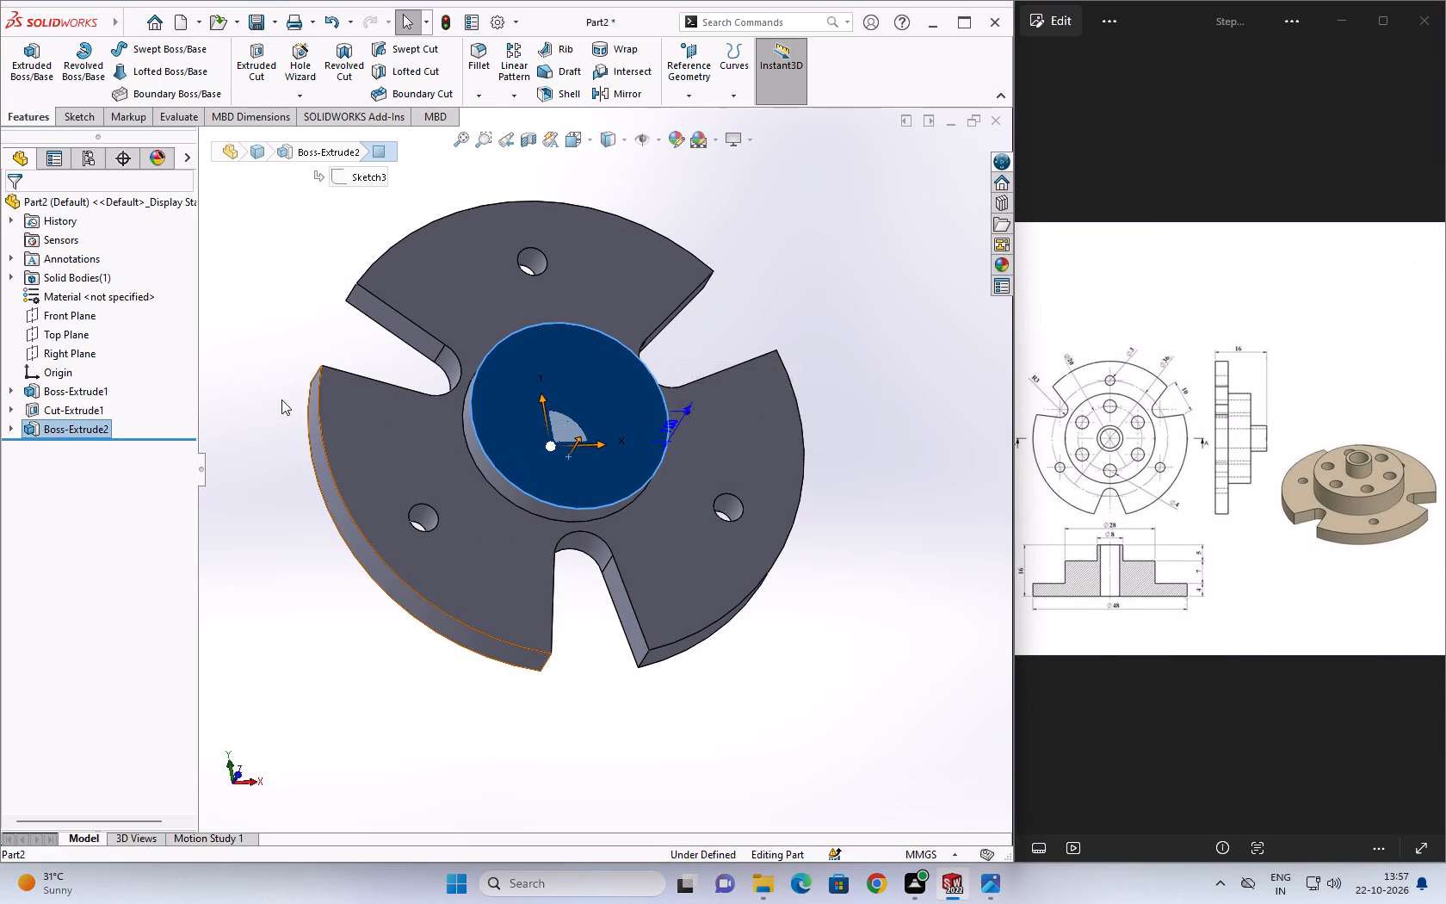
pyautogui.click(81, 113)
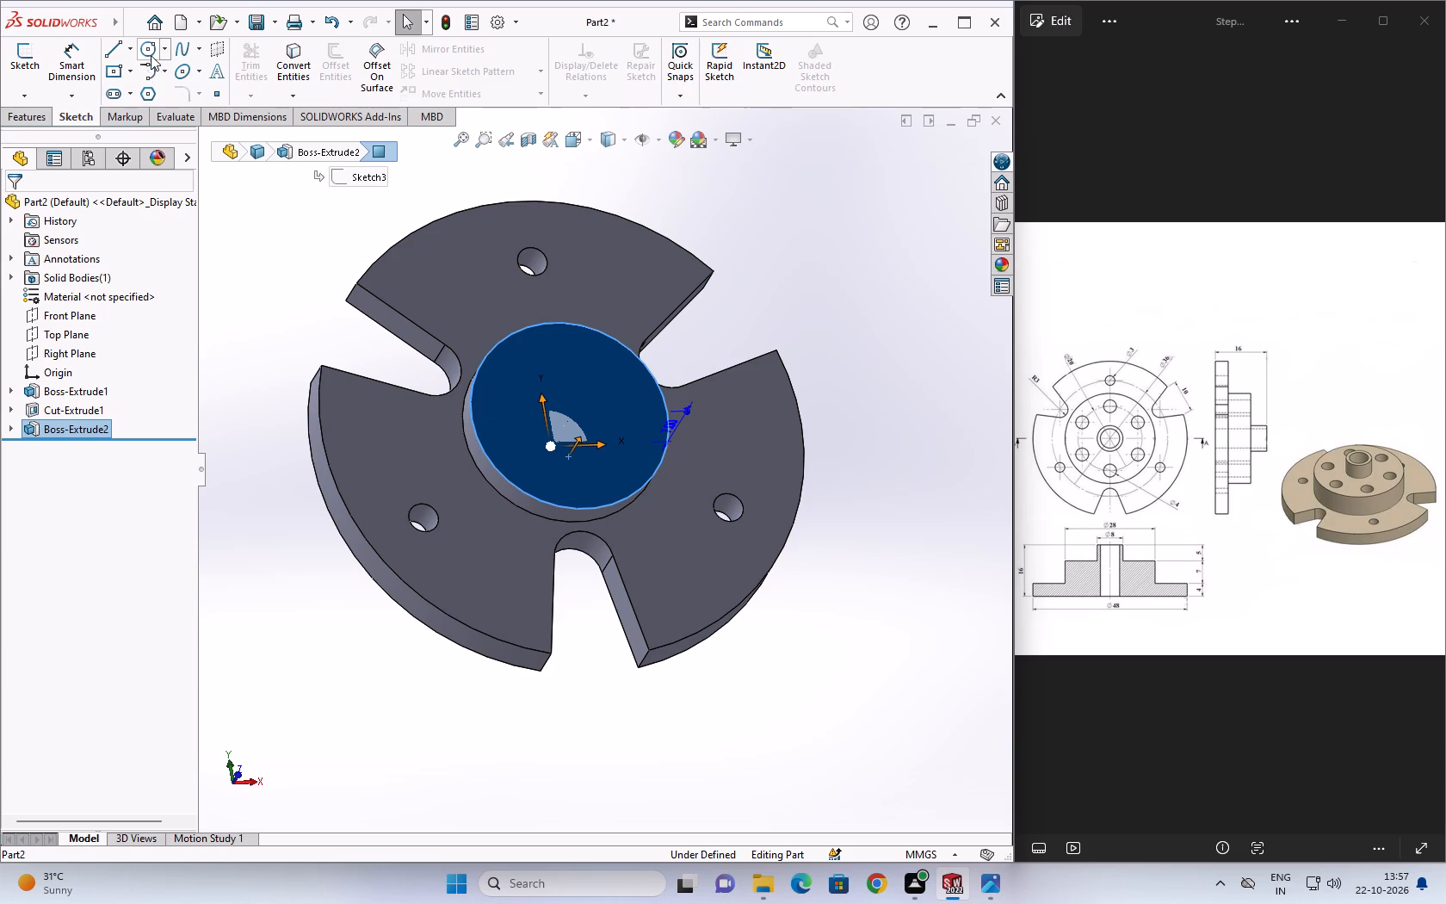
pyautogui.click(148, 55)
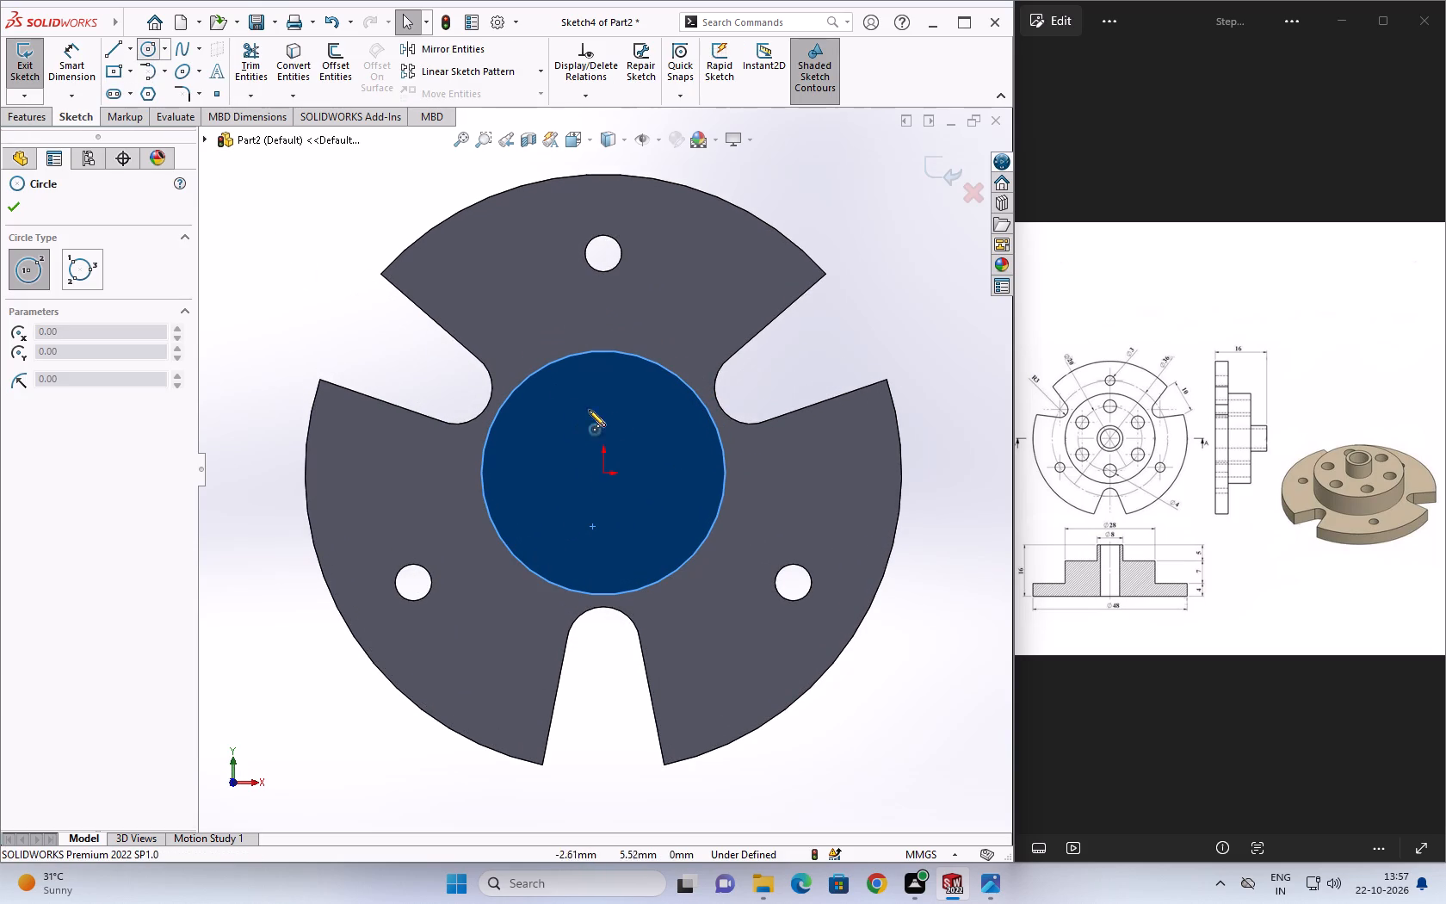
# Examine the hub circles and hole pattern in the reference drawing's front view and the diameters in its section view.
pyautogui.scroll(10, 1119, 447)
pyautogui.moveTo(1113, 461); pyautogui.dragTo(1131, 479, button='middle')
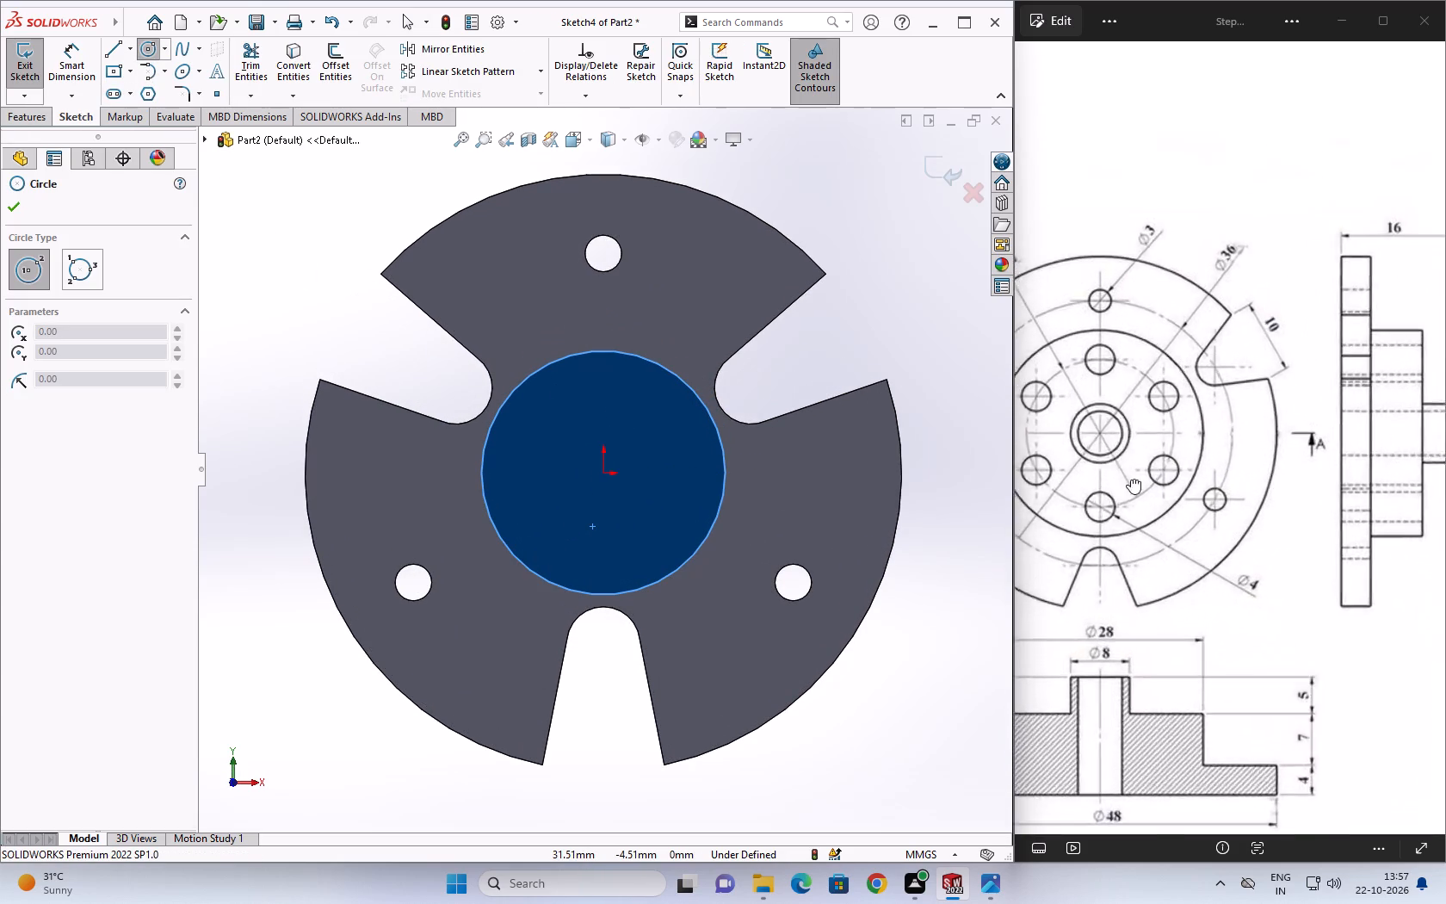
pyautogui.moveTo(1131, 479); pyautogui.dragTo(1245, 527, button='middle')
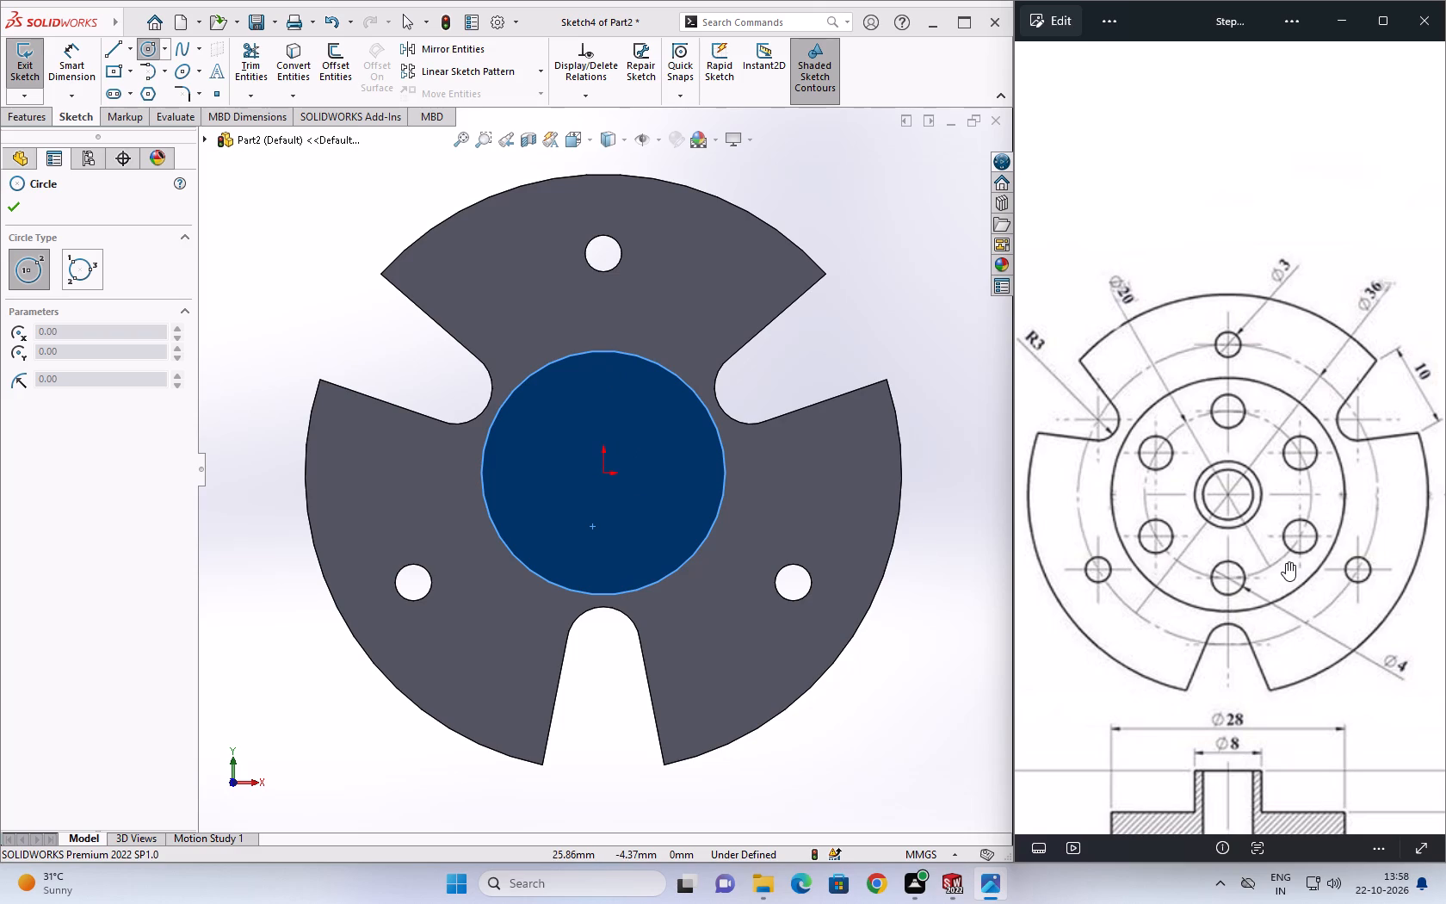
pyautogui.scroll(-1, 1286, 562)
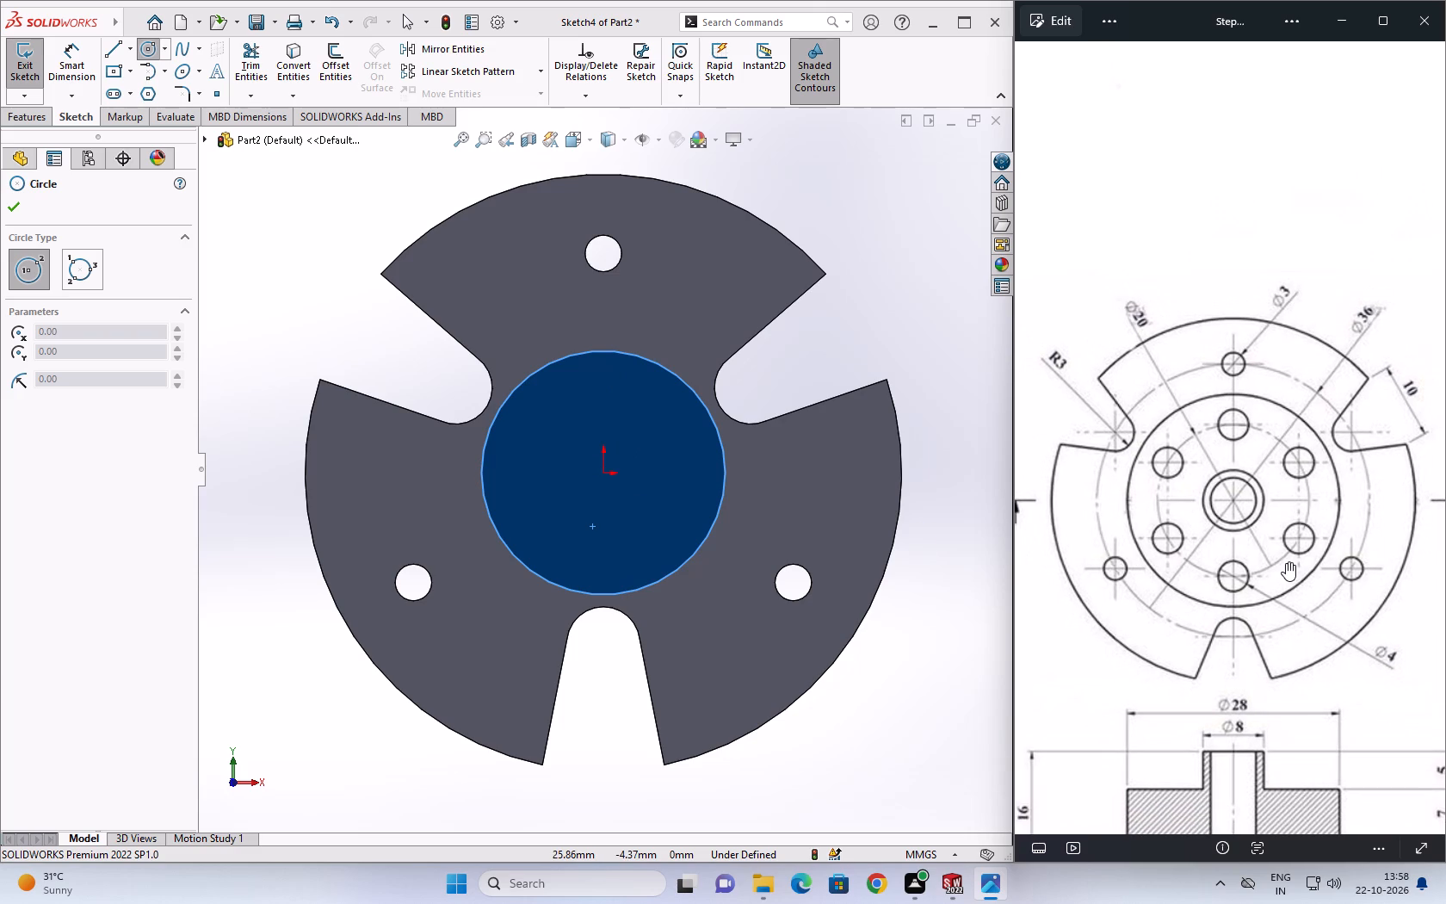
pyautogui.scroll(-2, 1273, 558)
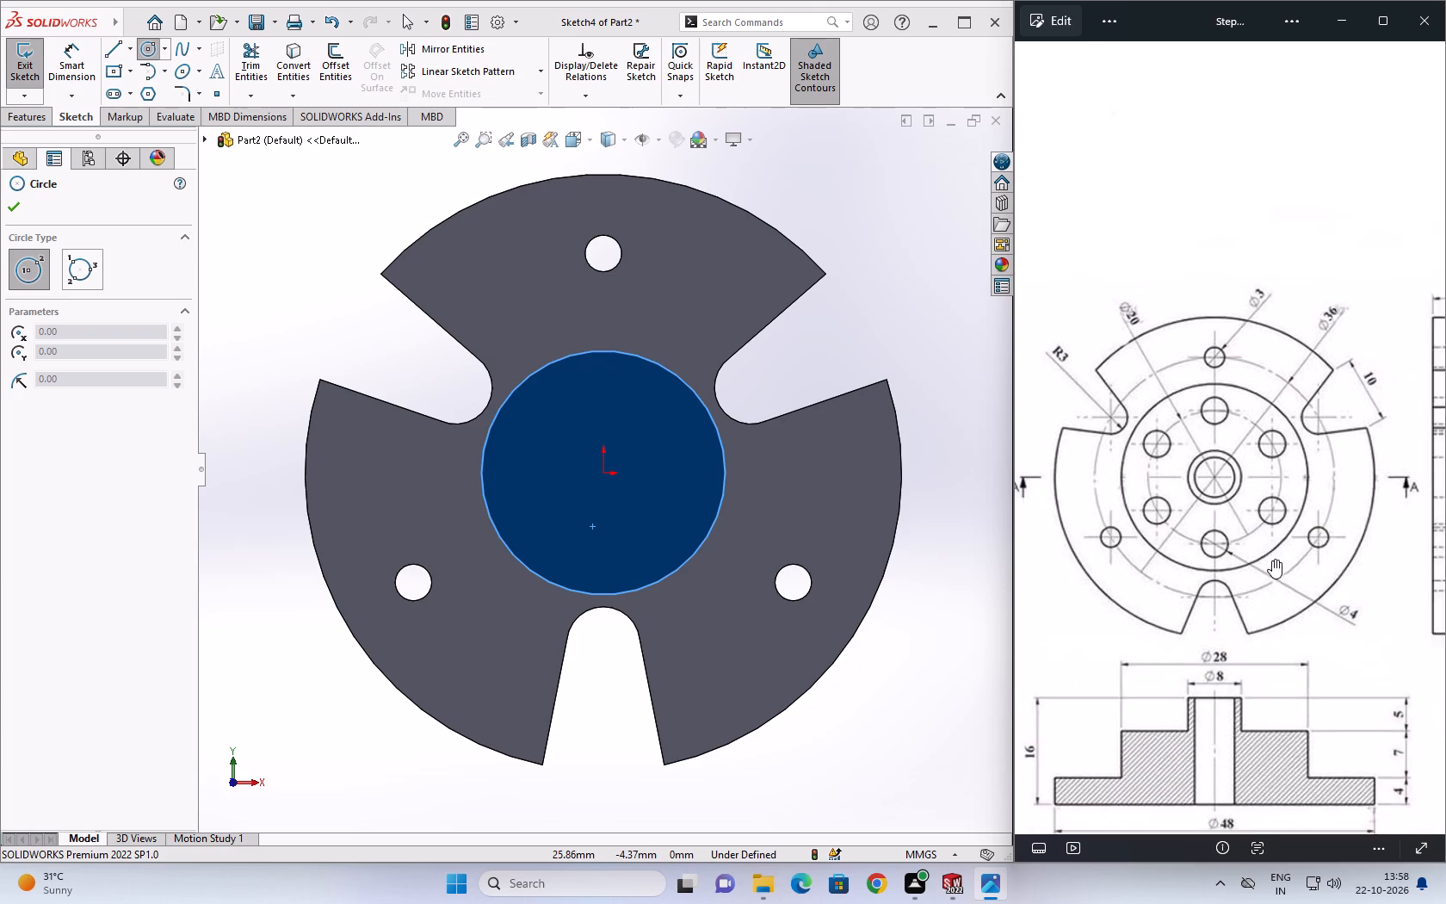
pyautogui.scroll(-1, 1272, 560)
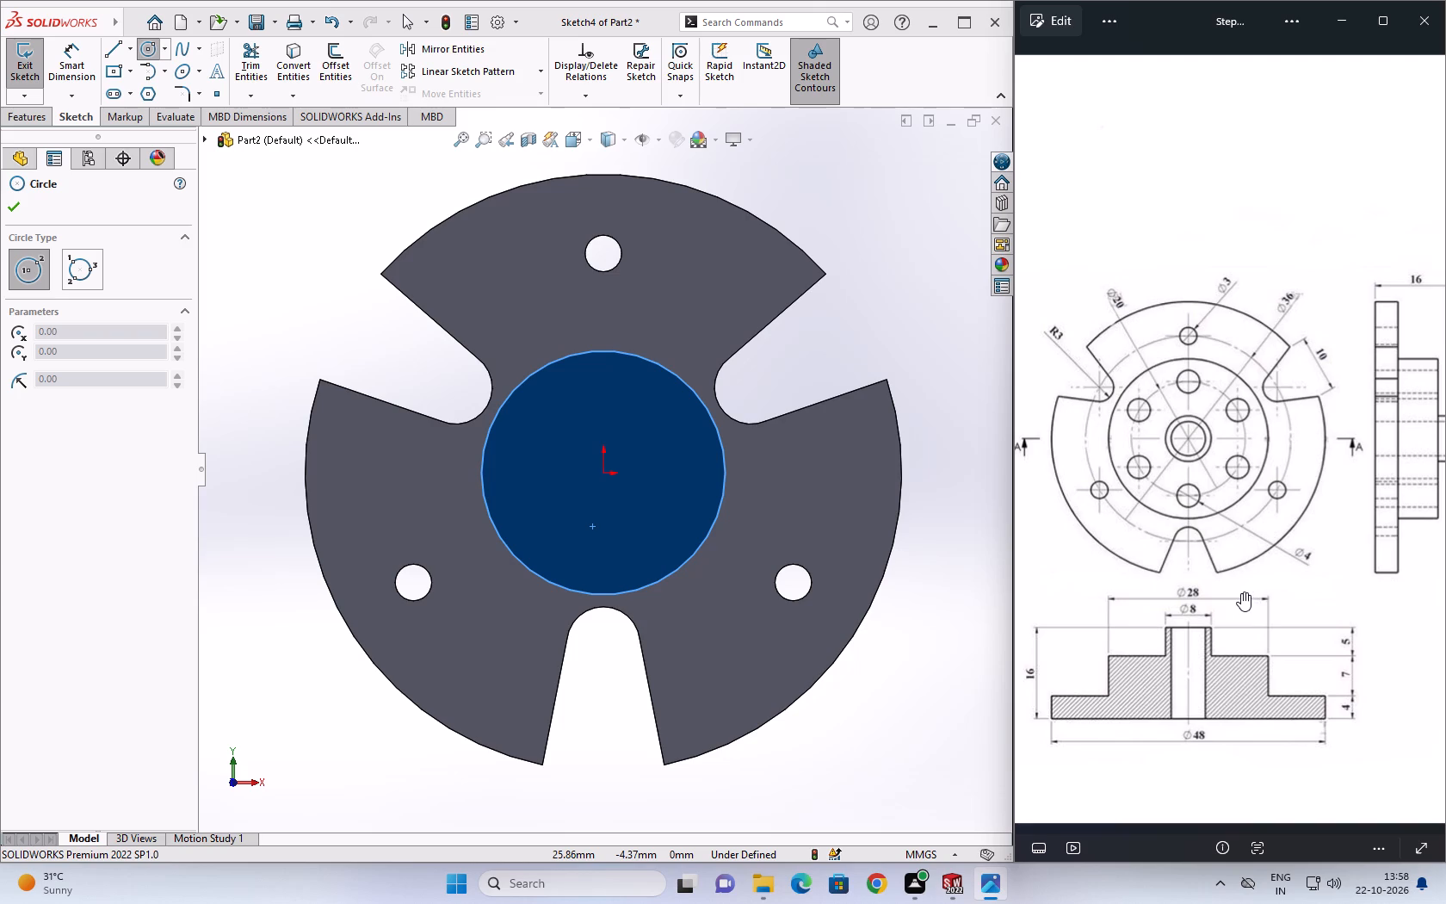
pyautogui.scroll(-5, 1314, 591)
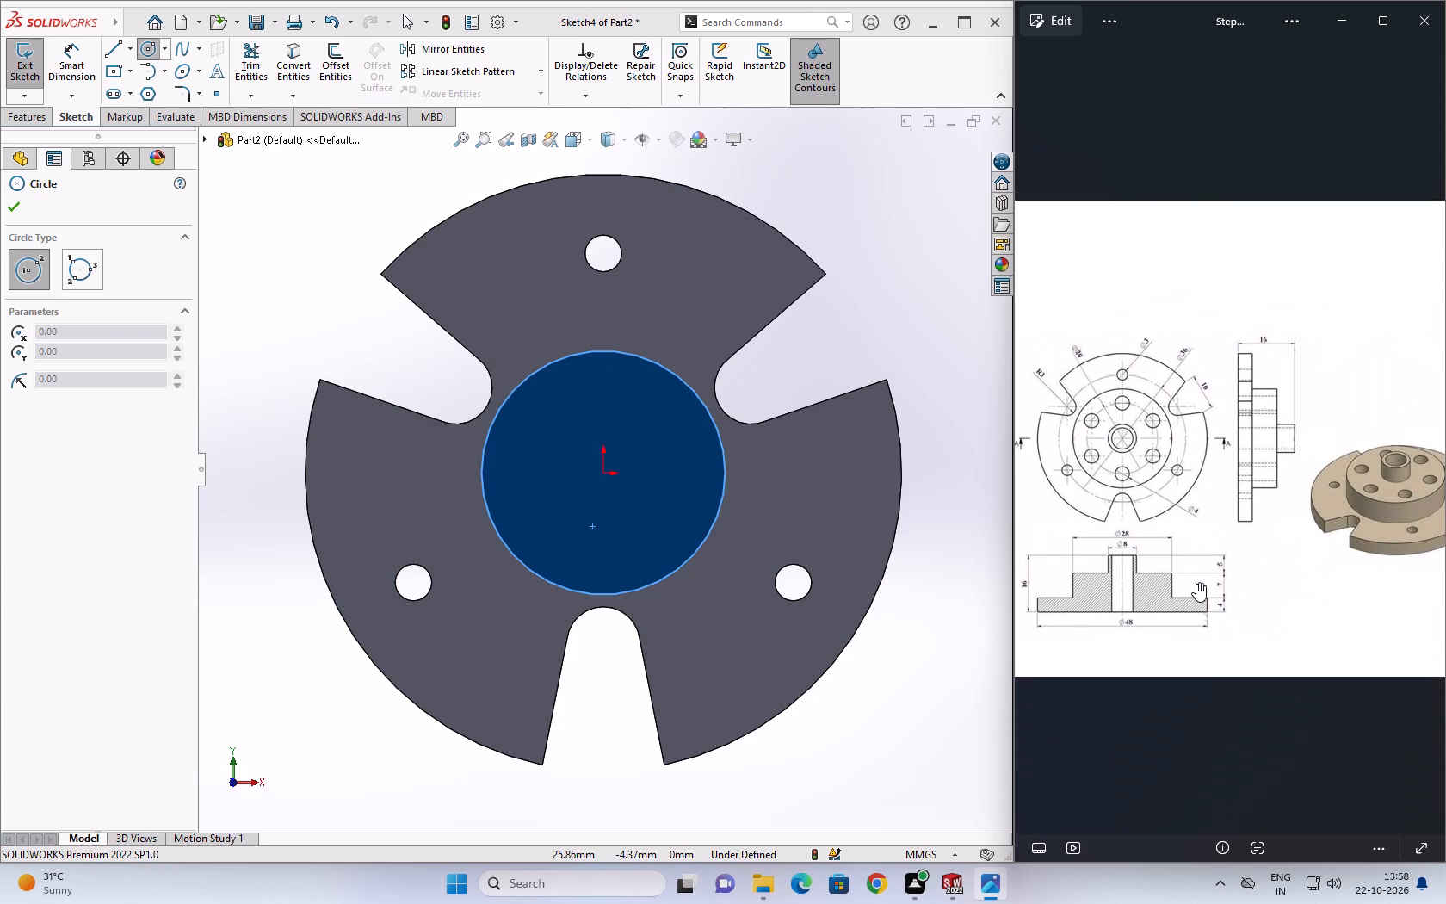
pyautogui.scroll(3, 977, 483)
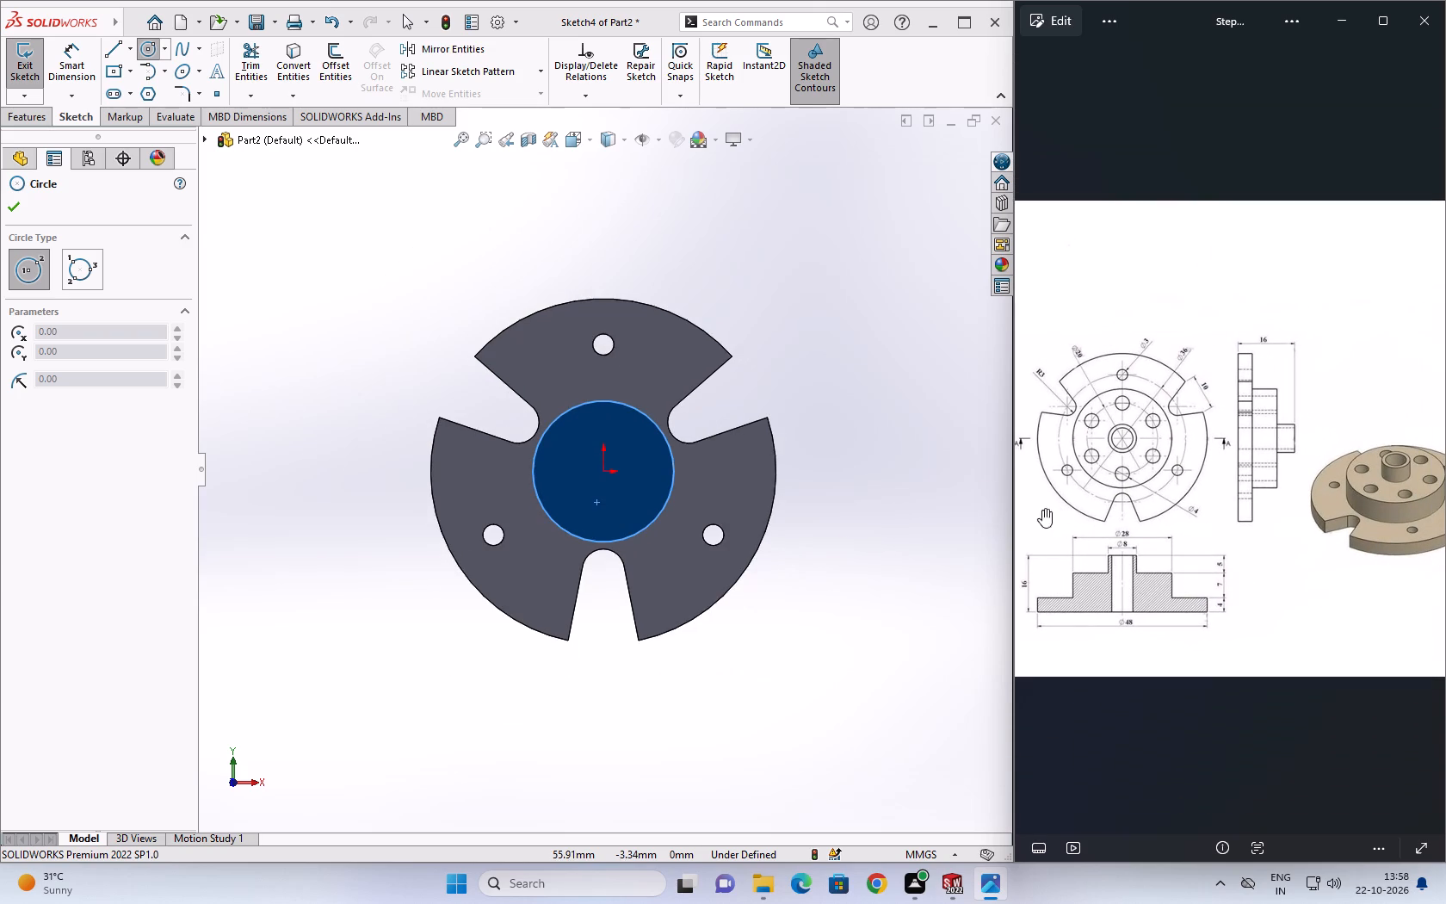
pyautogui.scroll(-3, 793, 511)
pyautogui.scroll(7, 1158, 484)
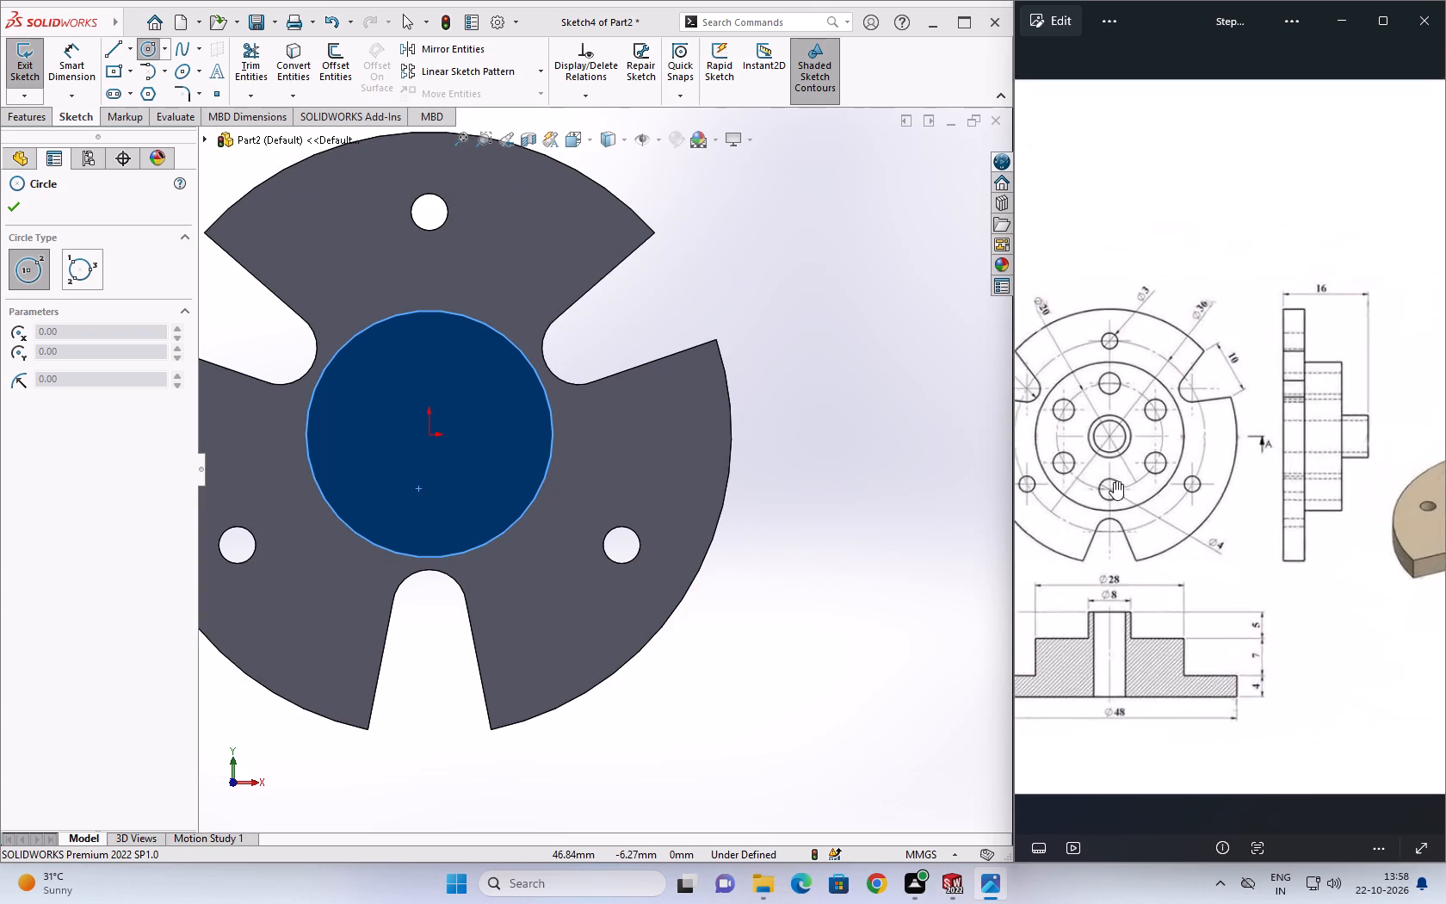
pyautogui.scroll(1, 1114, 481)
pyautogui.moveTo(1128, 489); pyautogui.dragTo(1262, 567, button='middle')
pyautogui.scroll(-5, 1256, 555)
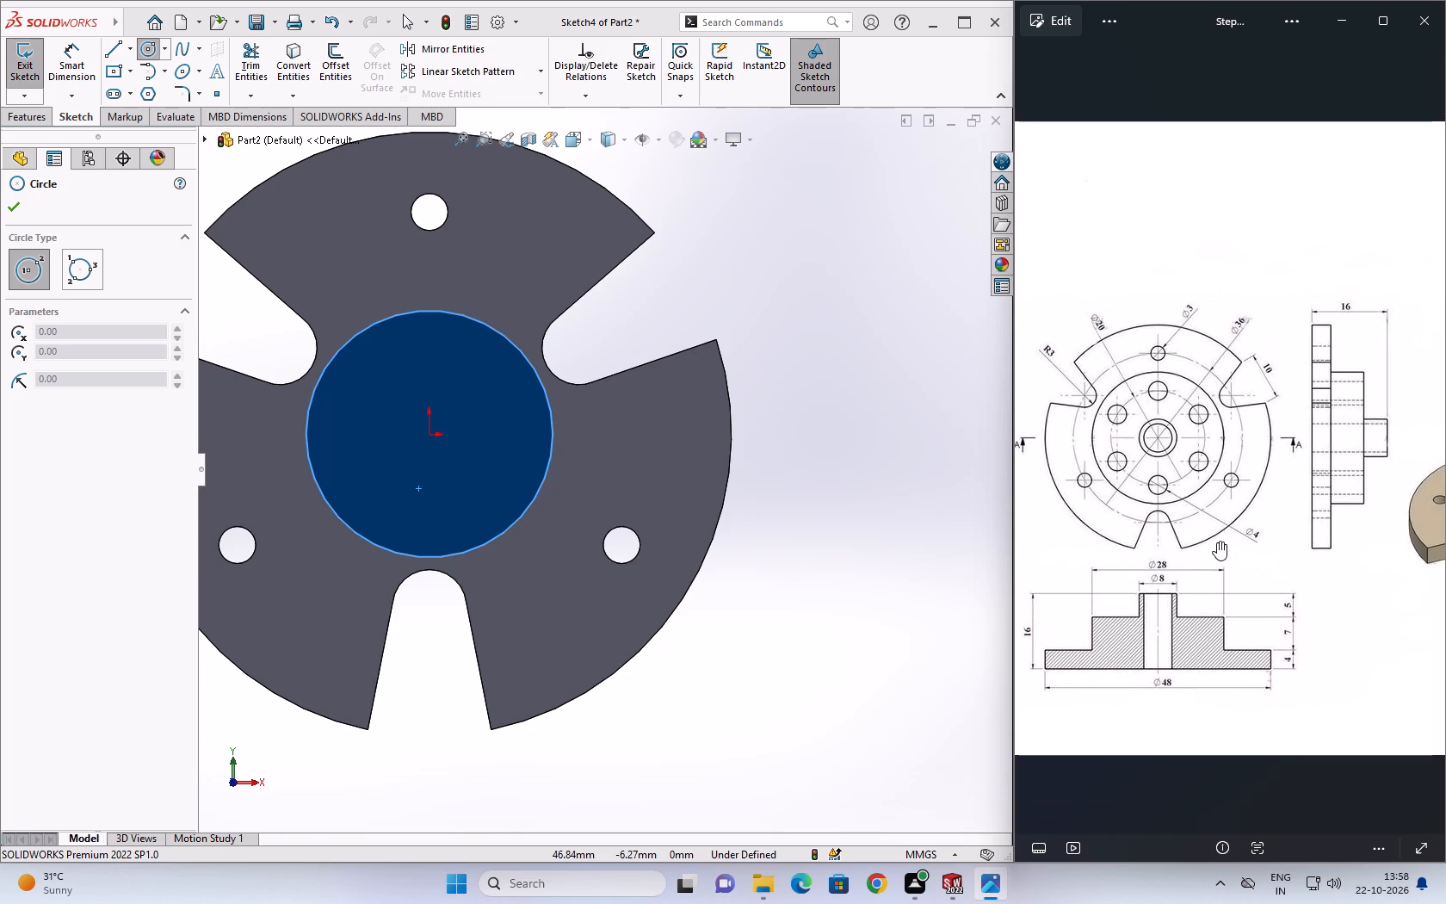
pyautogui.scroll(1, 1217, 542)
pyautogui.moveTo(1220, 546); pyautogui.dragTo(1279, 631, button='middle')
pyautogui.scroll(1, 1235, 568)
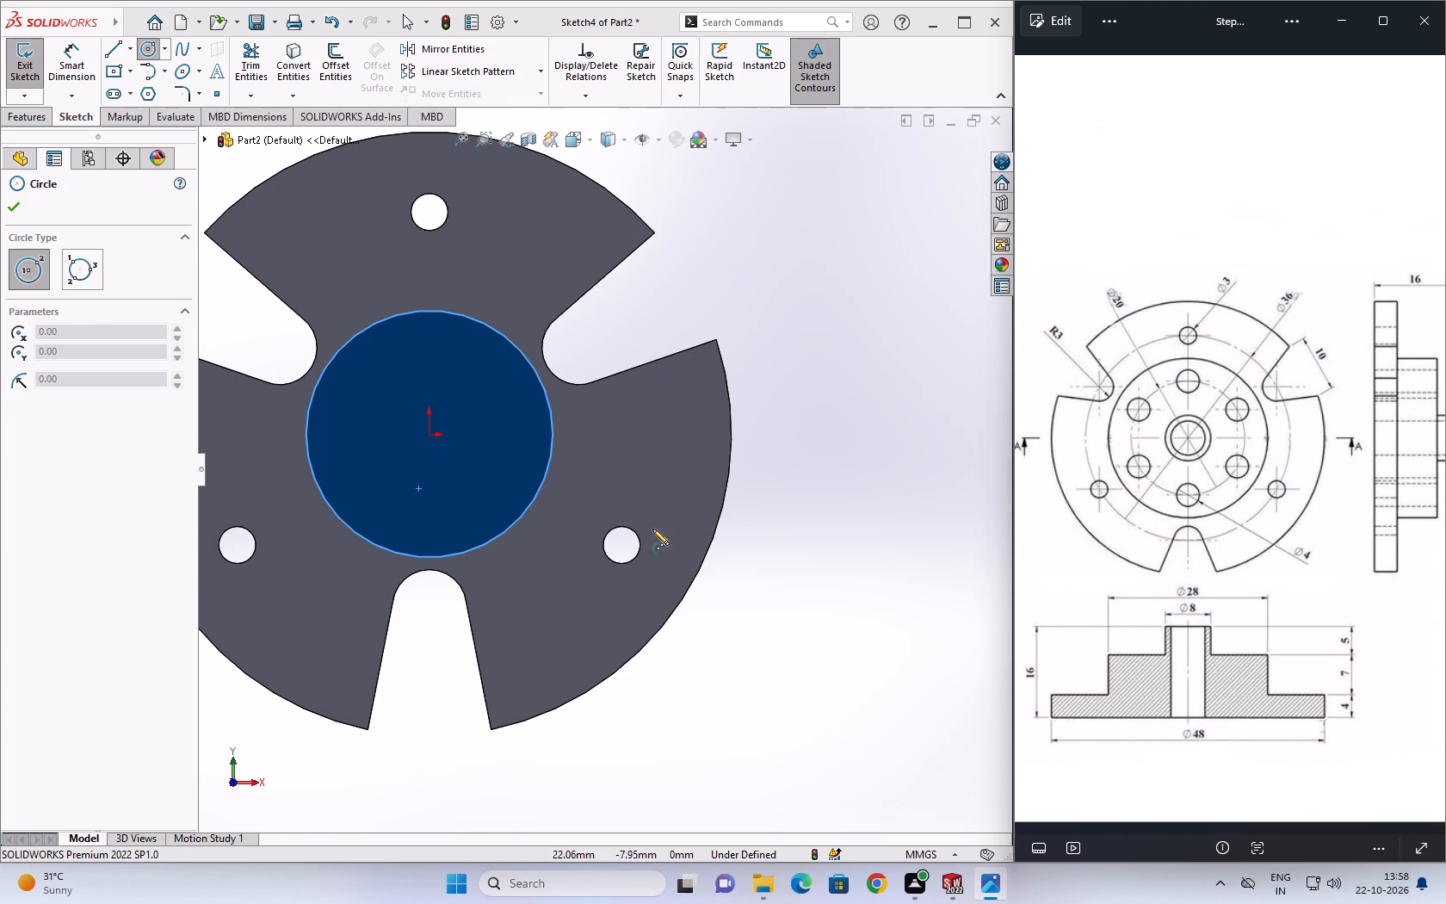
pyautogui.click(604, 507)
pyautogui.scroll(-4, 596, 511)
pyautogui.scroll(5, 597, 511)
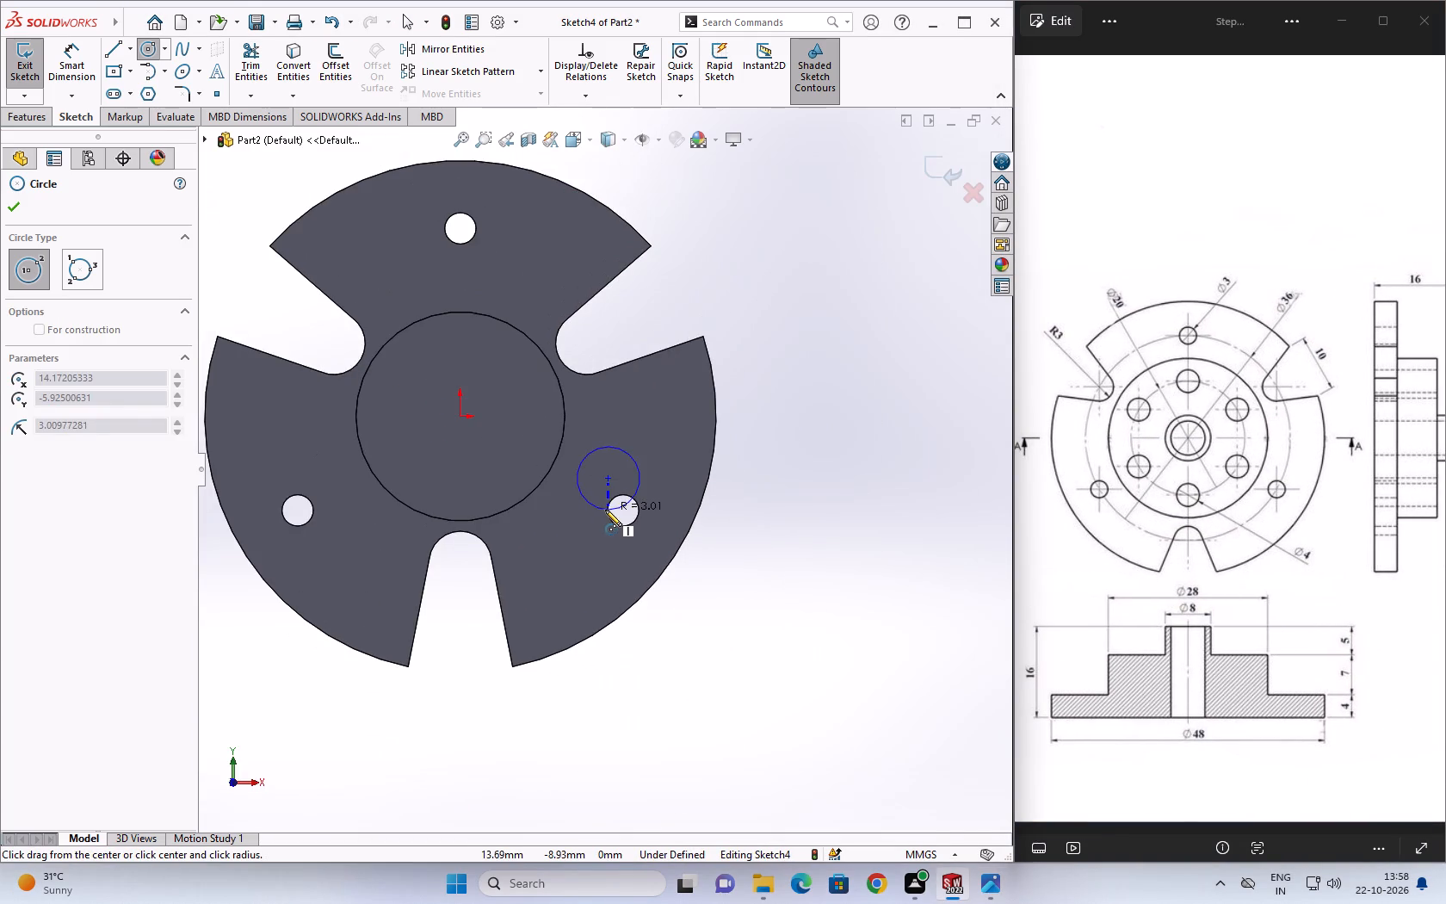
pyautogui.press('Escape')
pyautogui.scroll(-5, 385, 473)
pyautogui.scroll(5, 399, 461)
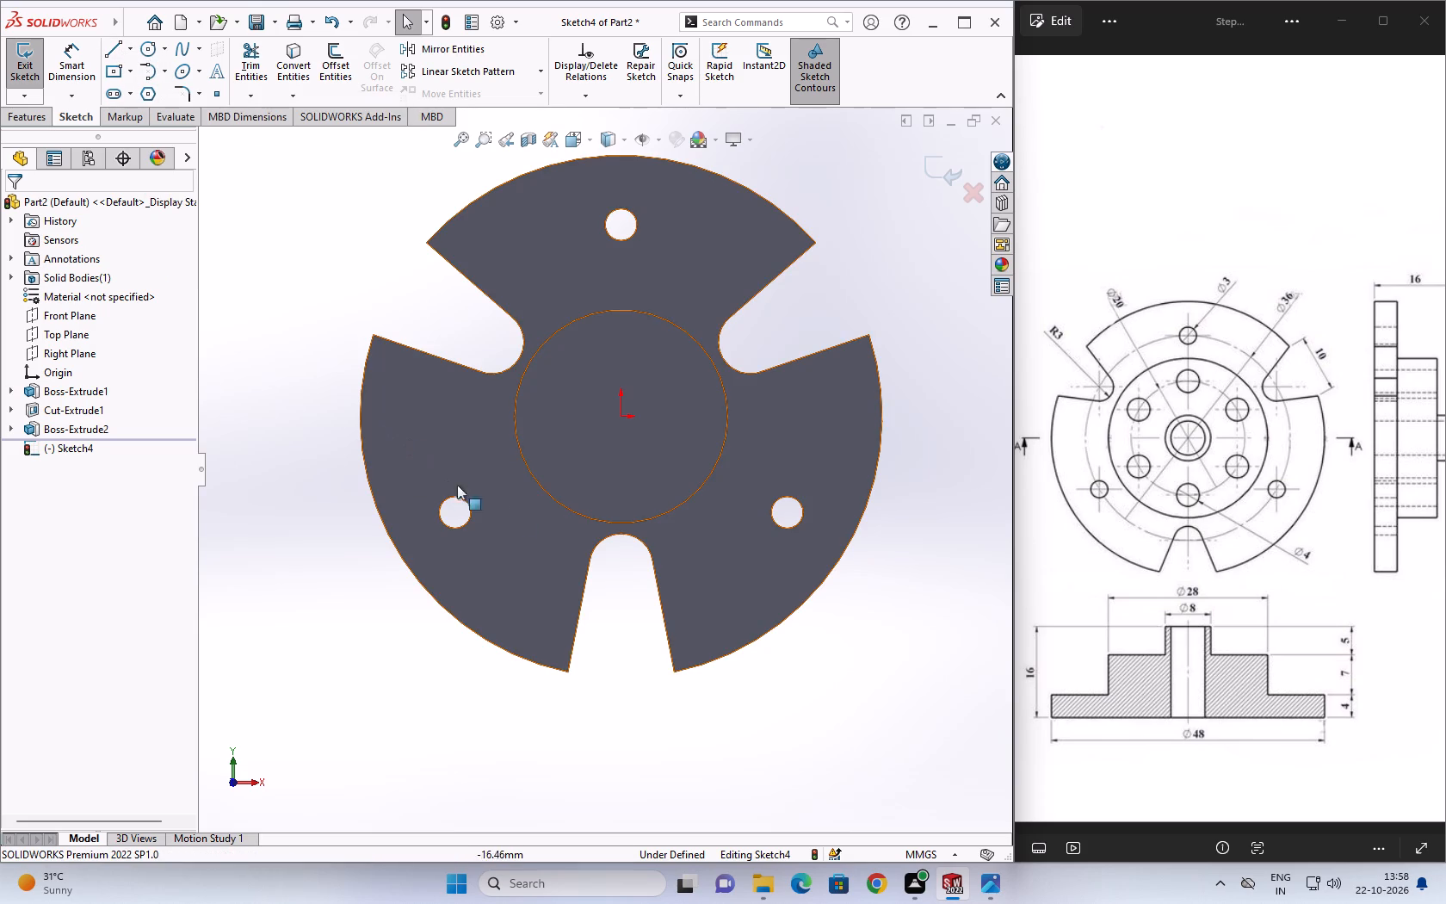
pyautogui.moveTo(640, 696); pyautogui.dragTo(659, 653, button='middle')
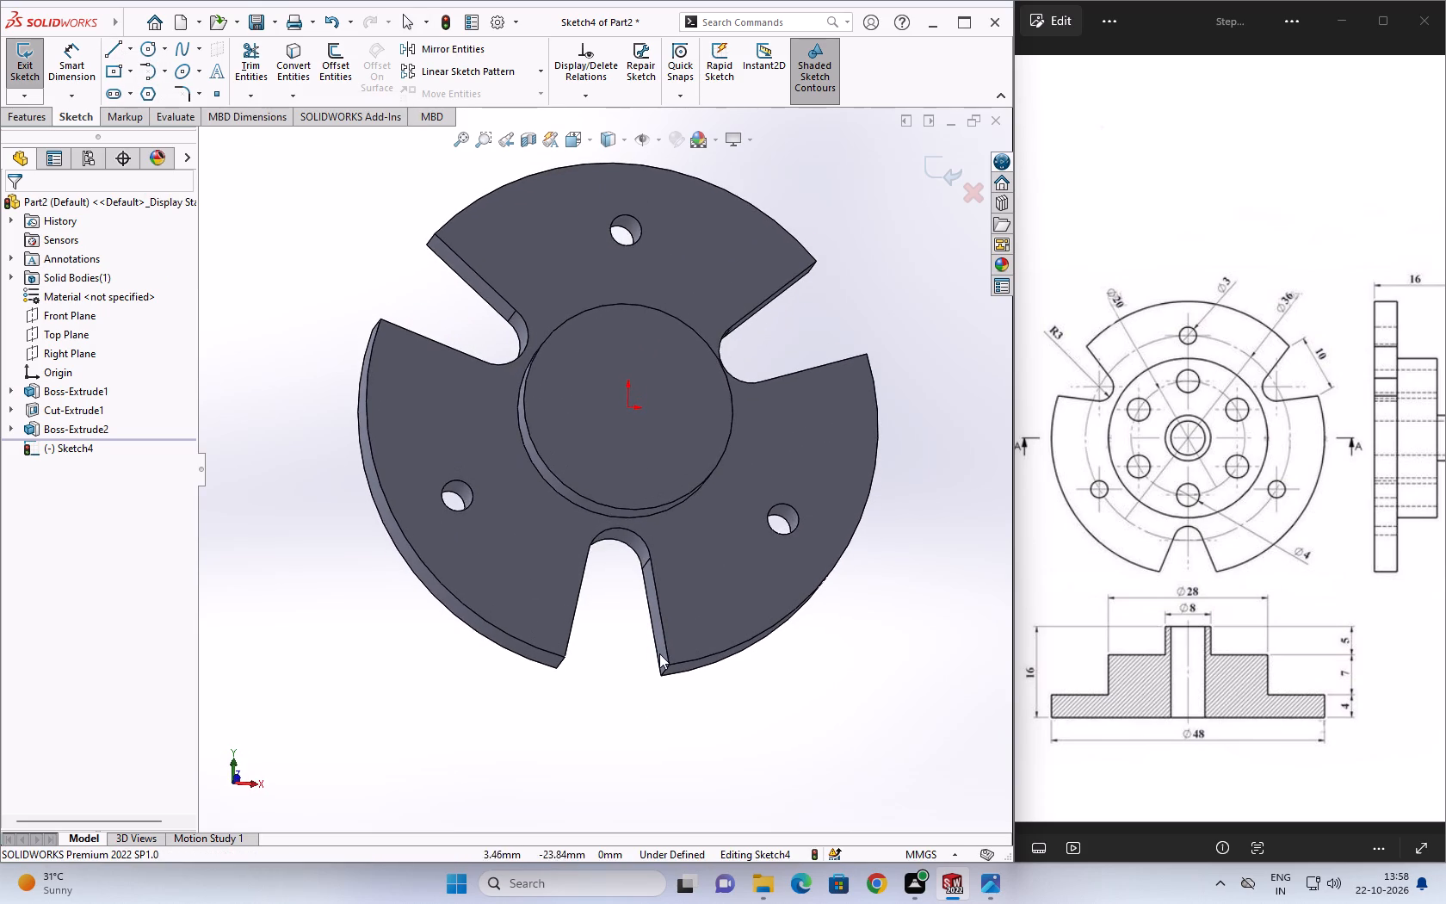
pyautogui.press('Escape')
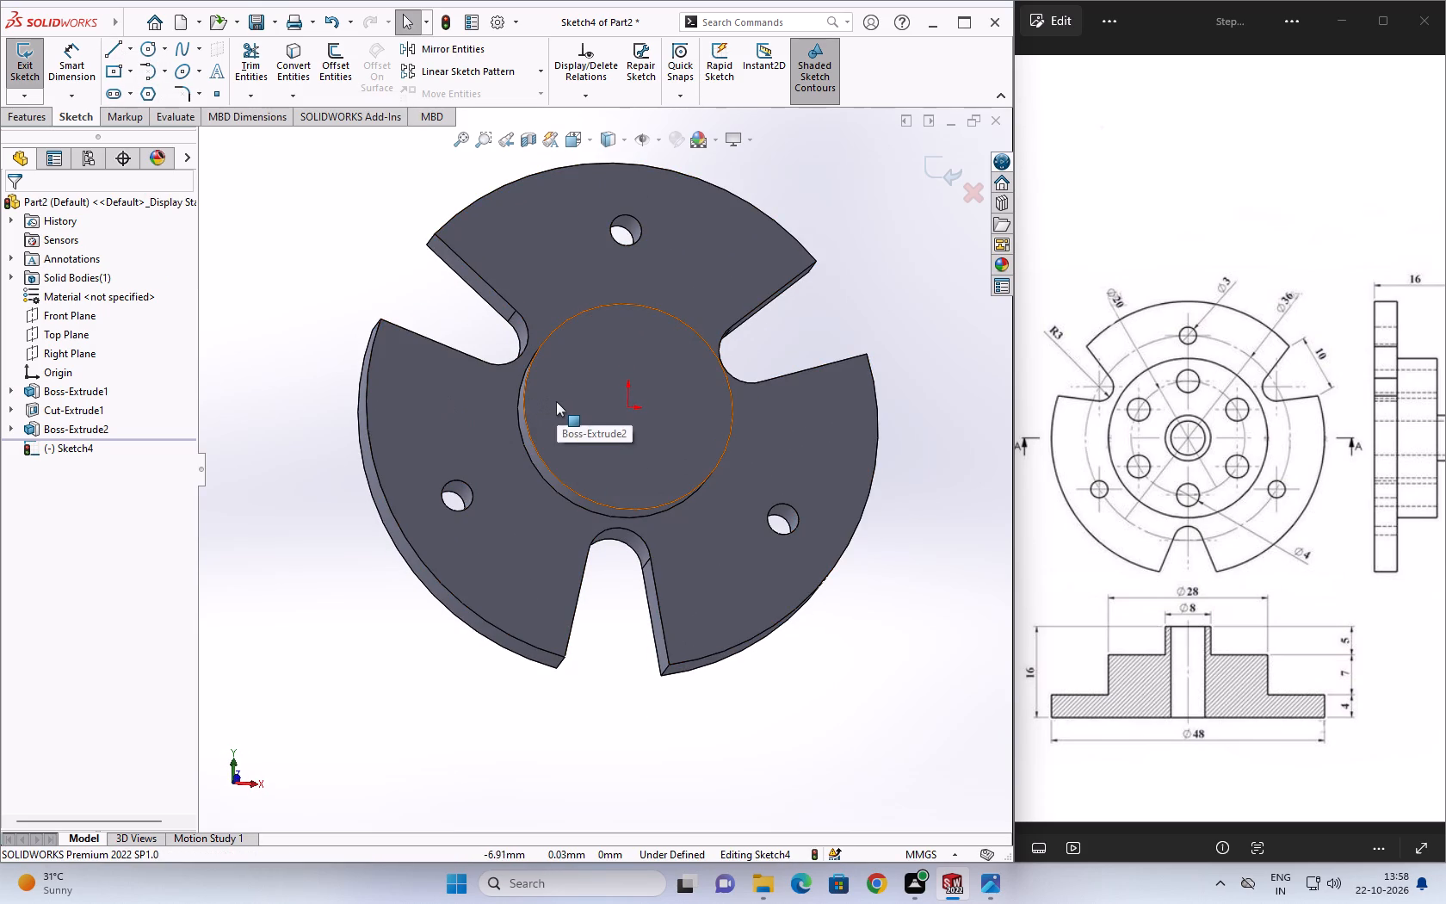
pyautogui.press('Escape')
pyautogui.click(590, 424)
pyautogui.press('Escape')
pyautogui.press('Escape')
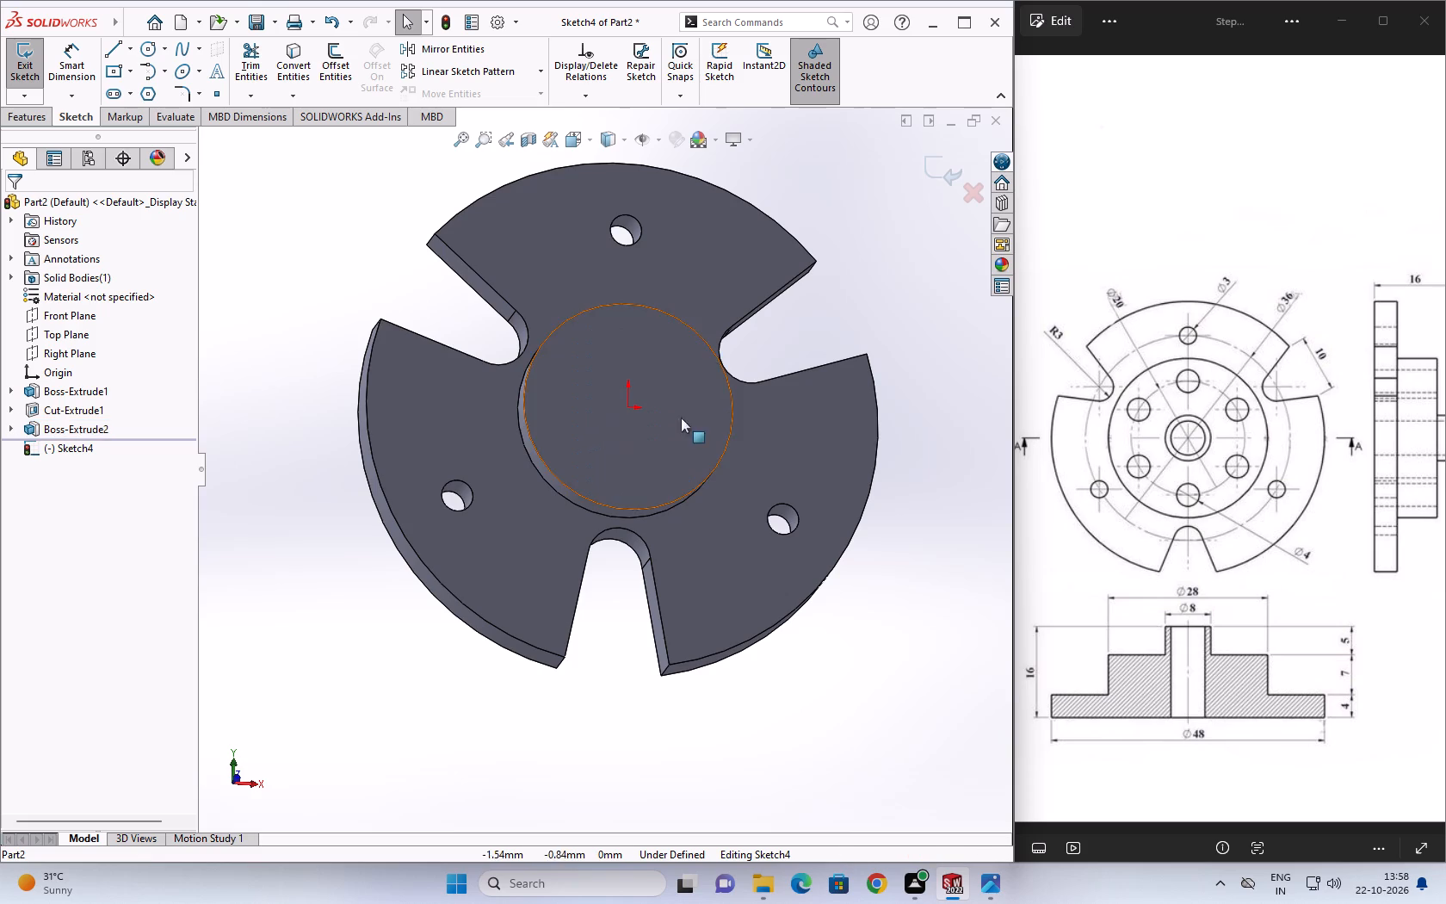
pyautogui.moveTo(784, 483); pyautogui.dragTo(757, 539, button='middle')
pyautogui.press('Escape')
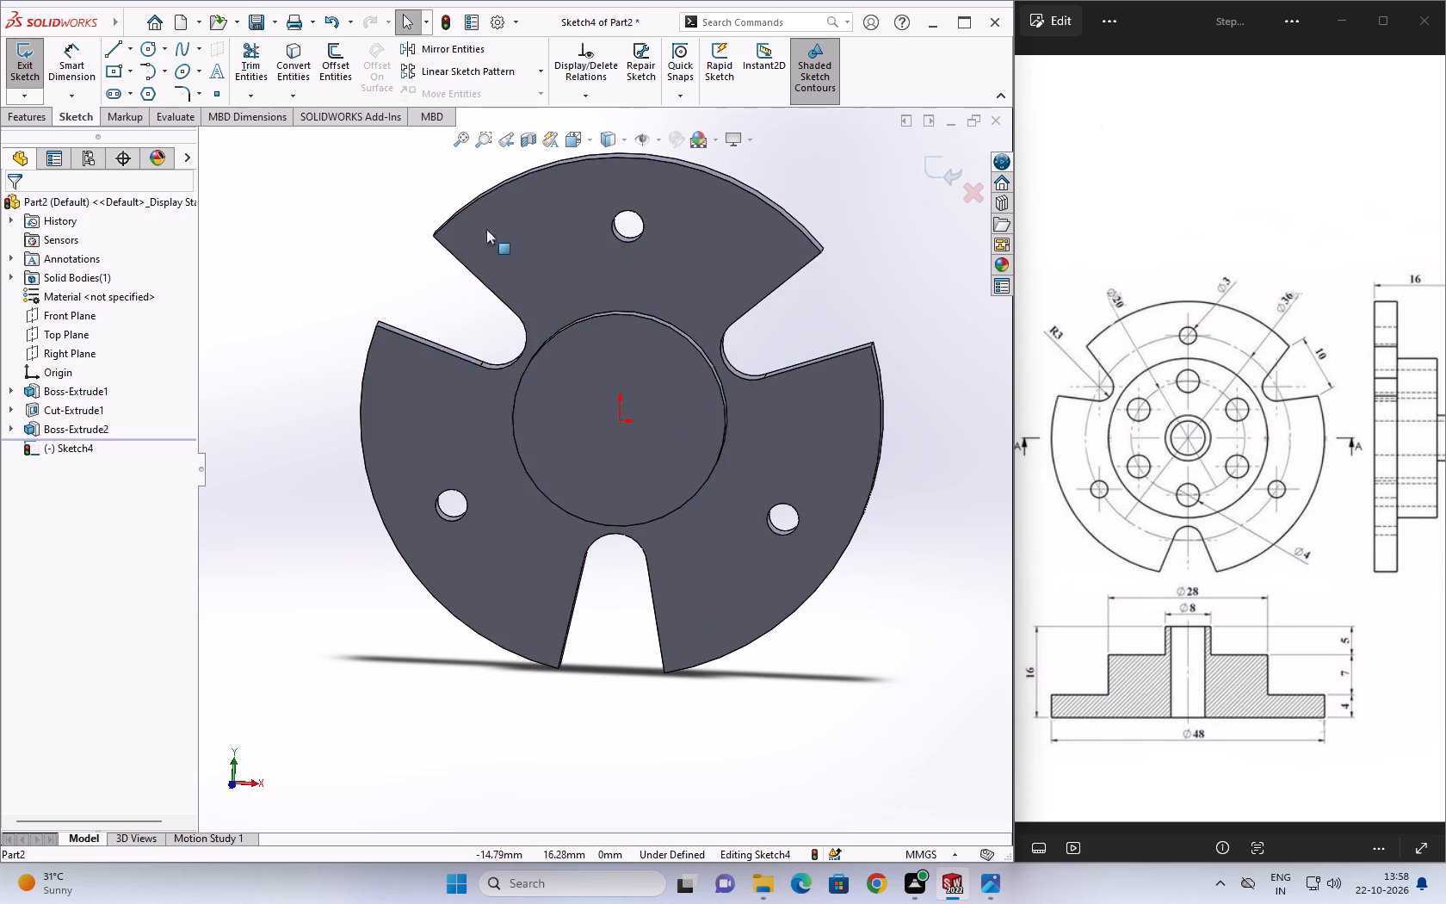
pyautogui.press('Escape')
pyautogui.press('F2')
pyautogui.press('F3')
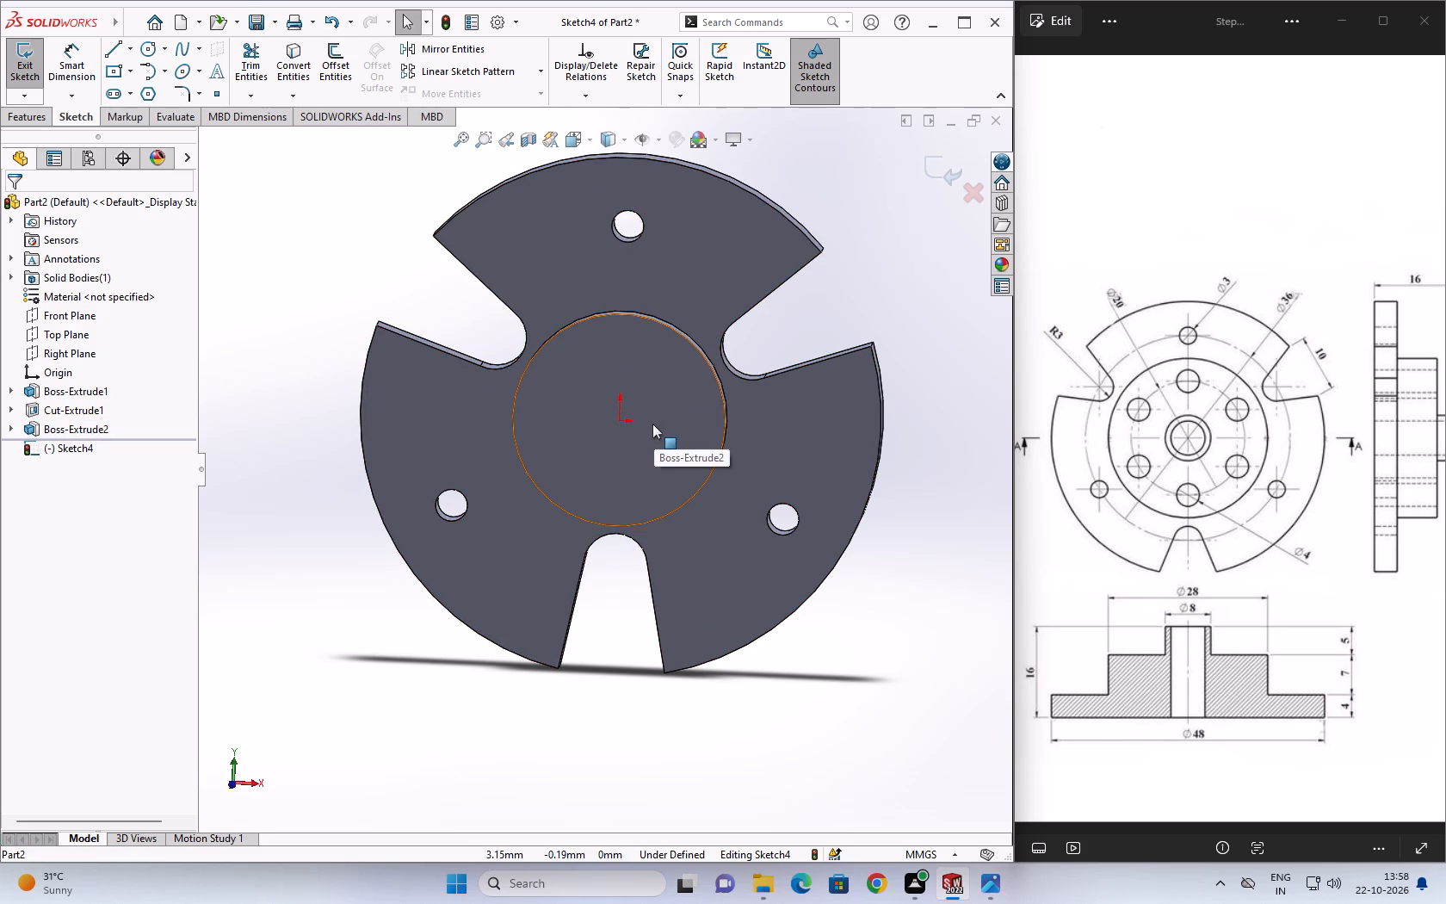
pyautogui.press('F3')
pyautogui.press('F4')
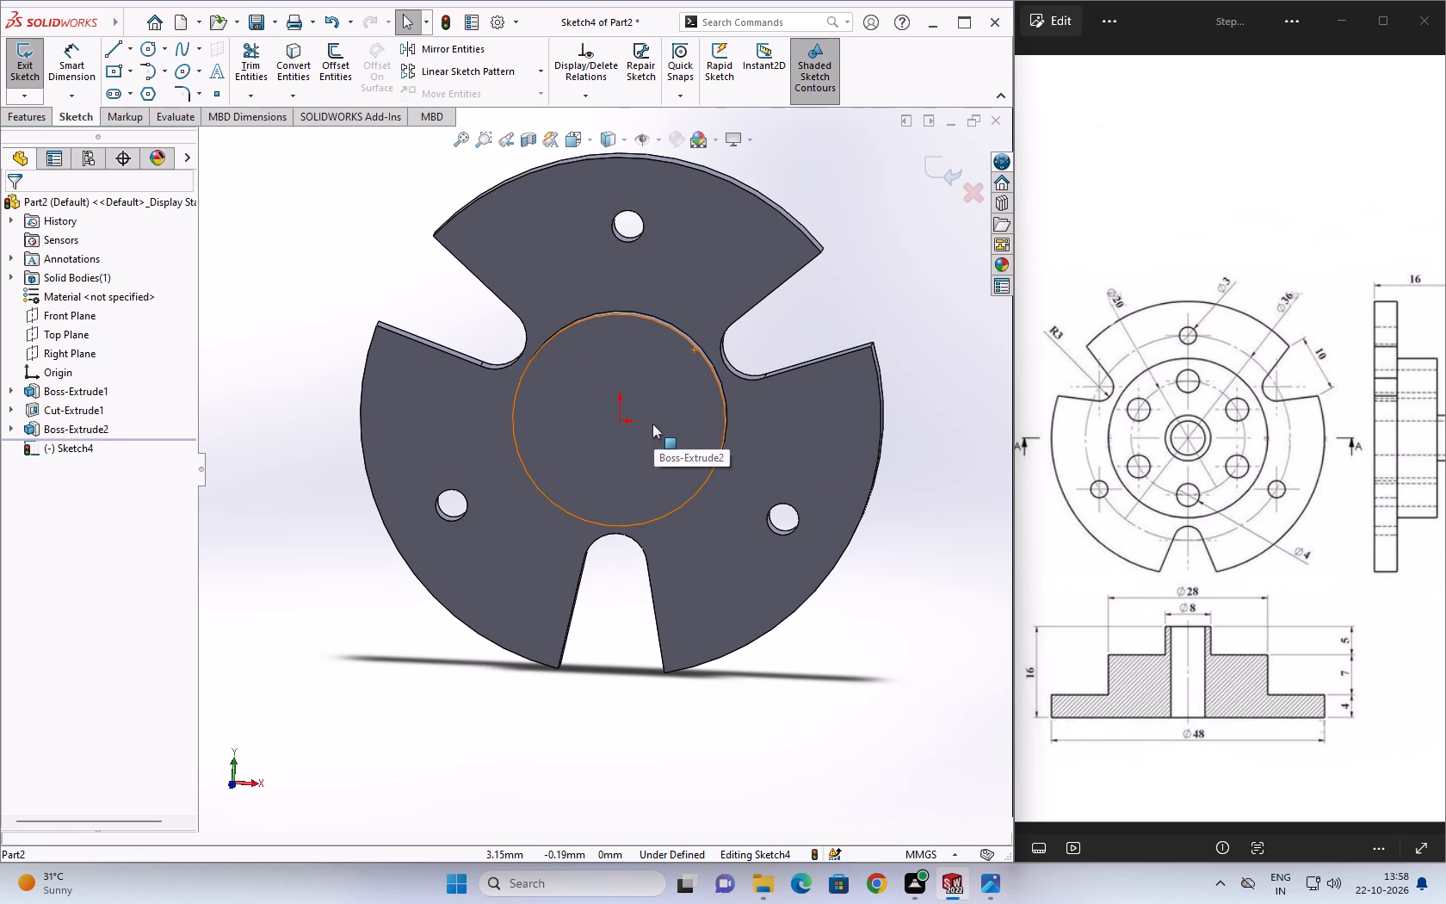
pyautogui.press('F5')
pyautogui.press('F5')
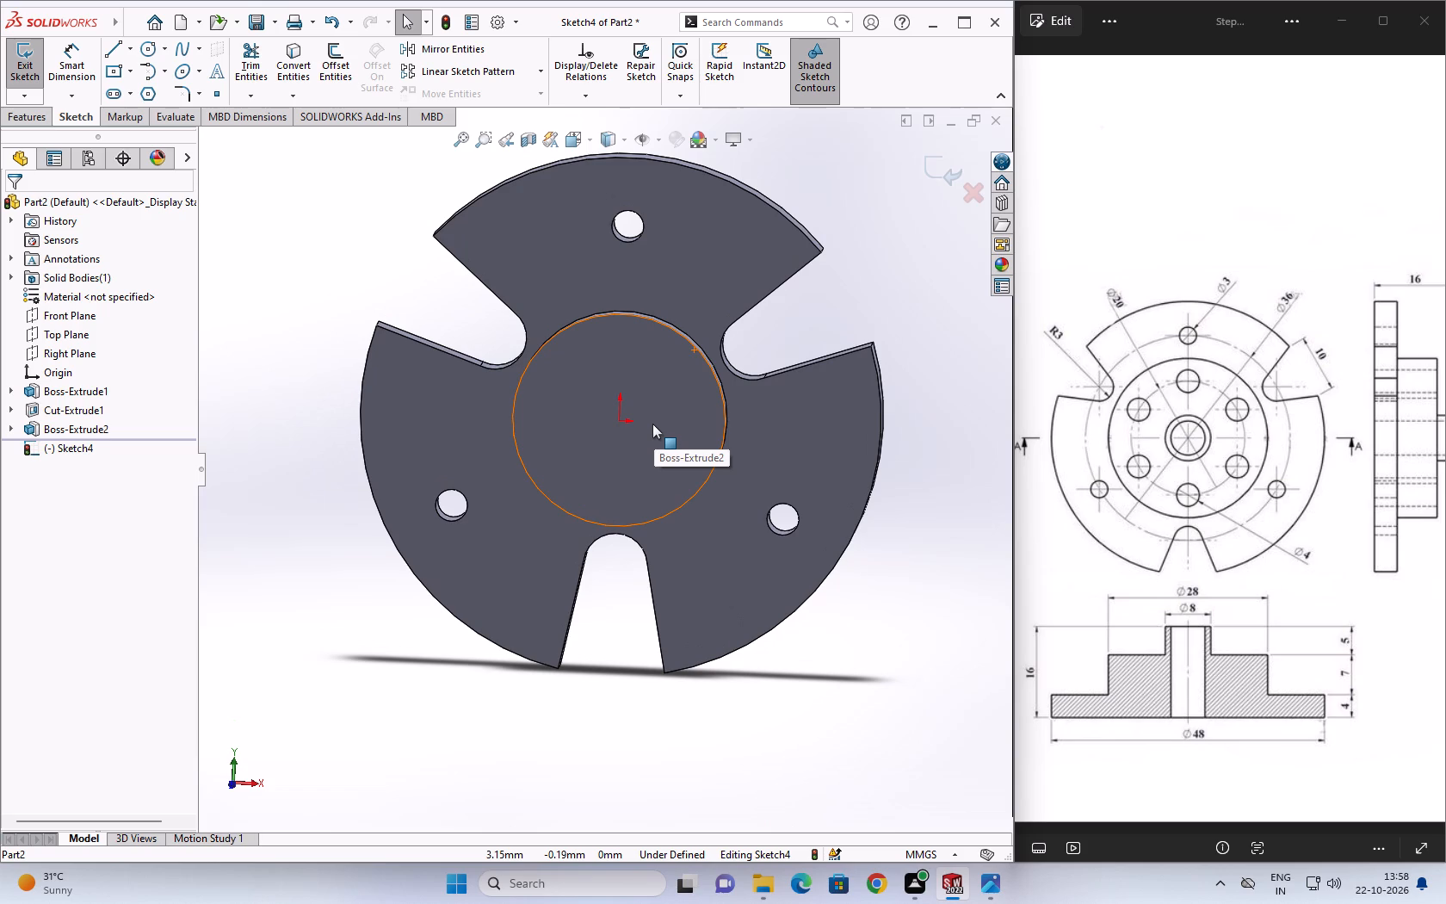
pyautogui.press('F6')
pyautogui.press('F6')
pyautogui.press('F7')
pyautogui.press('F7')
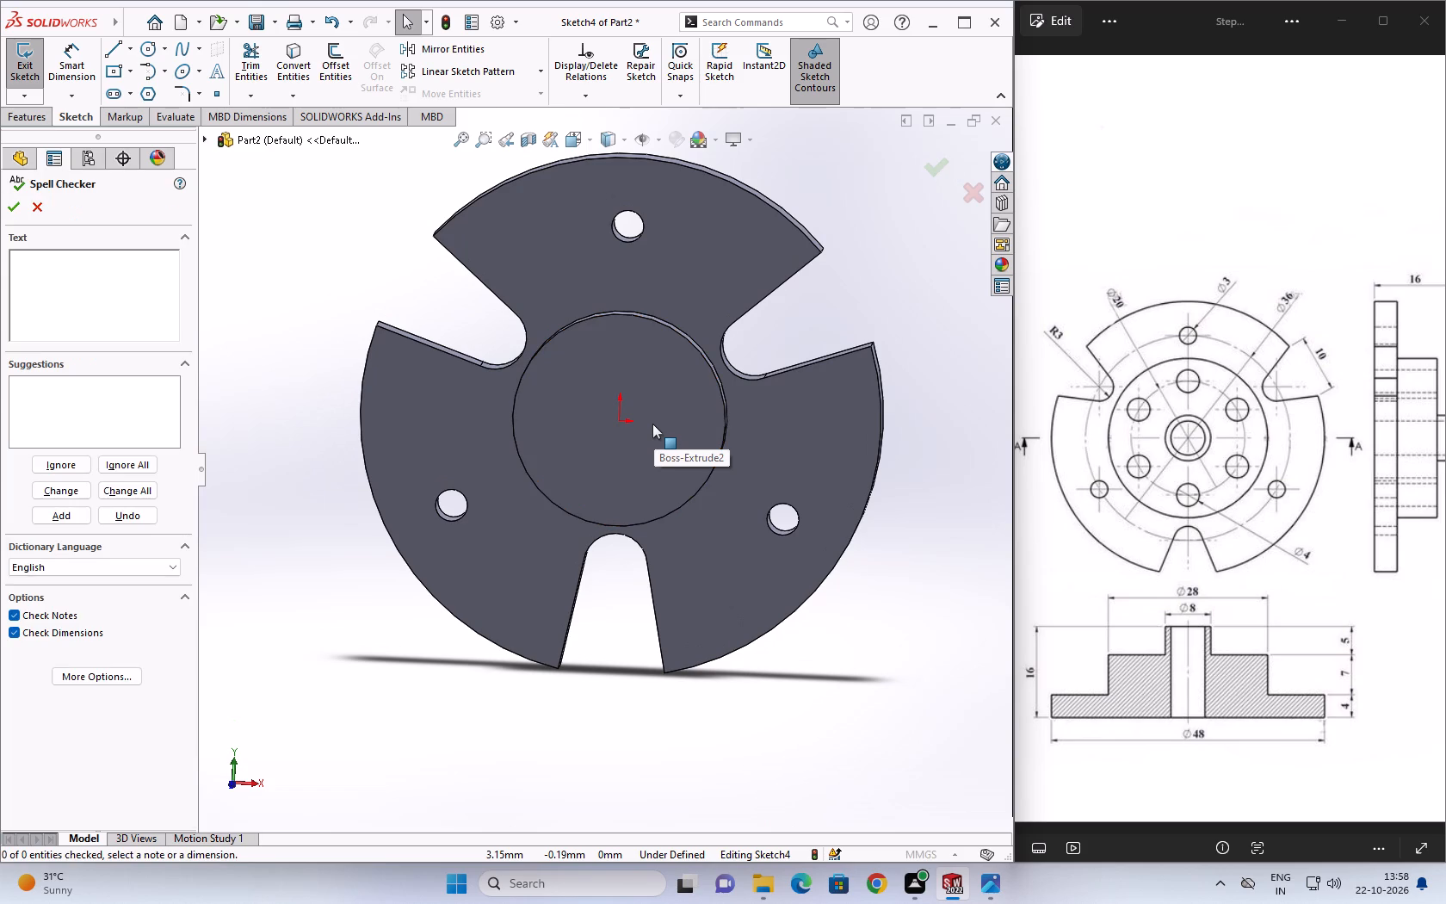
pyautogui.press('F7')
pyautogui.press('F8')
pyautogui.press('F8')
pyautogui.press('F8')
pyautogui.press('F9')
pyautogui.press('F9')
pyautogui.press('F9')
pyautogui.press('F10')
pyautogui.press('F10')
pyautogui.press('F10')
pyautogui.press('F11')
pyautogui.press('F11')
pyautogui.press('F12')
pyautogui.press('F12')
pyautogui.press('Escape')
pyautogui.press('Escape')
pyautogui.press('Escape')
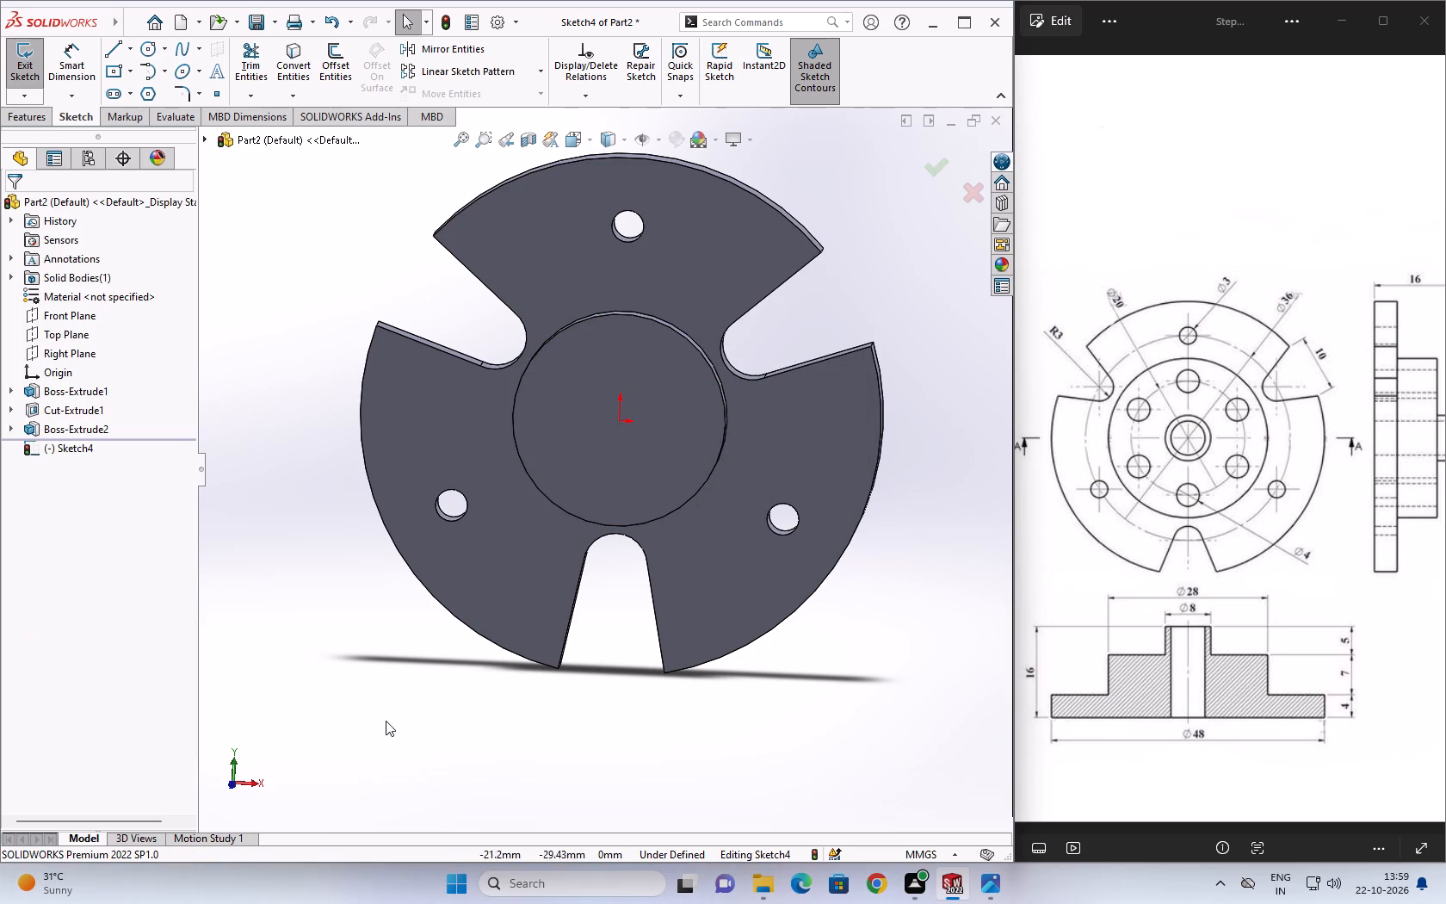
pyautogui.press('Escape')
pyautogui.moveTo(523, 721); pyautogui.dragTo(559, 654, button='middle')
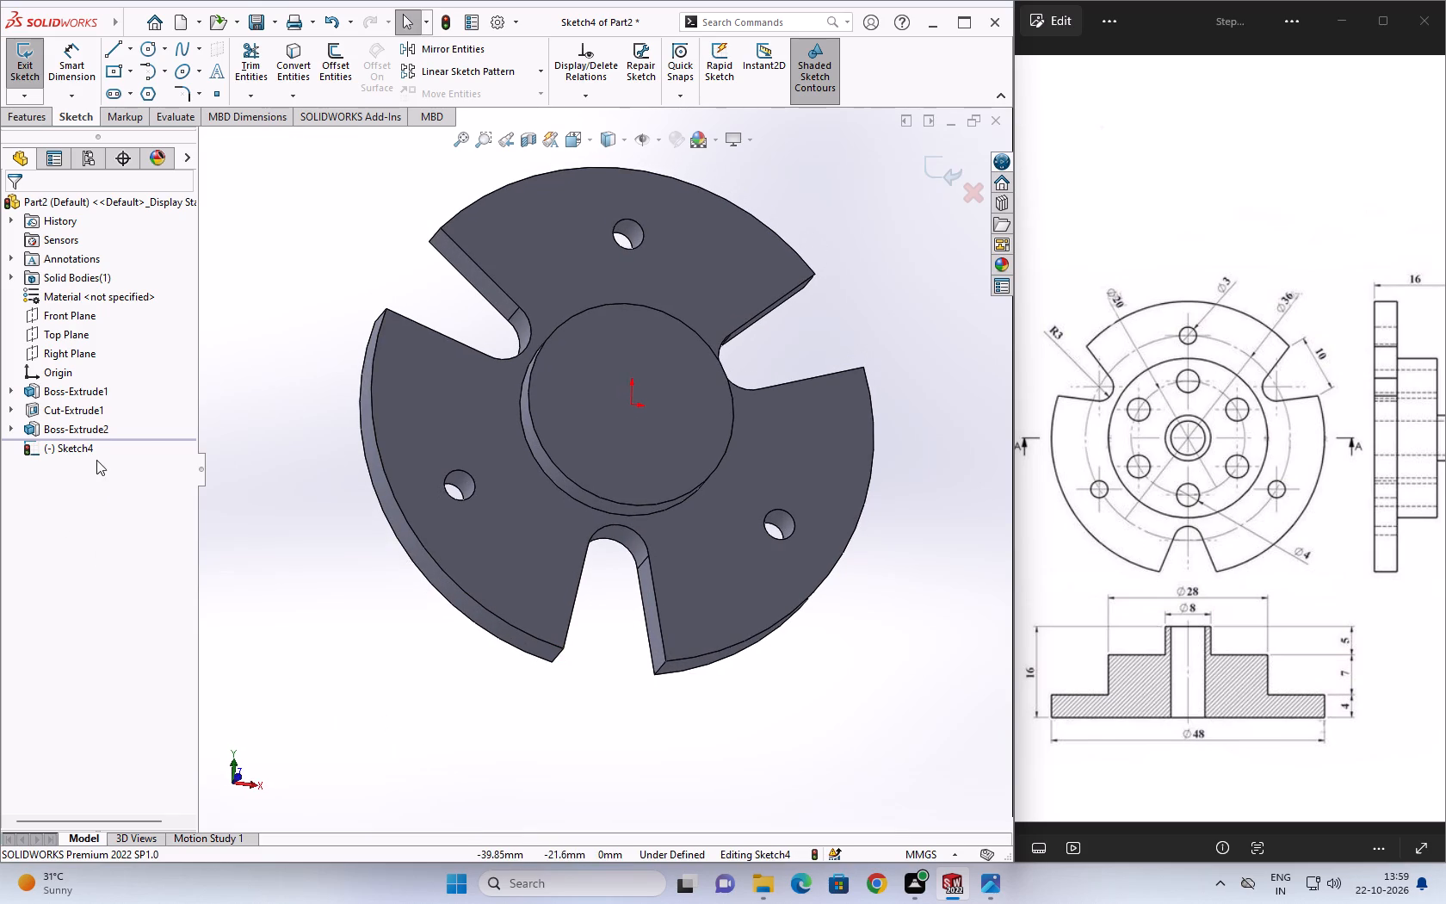
# Orient the view normal to the open sketch and sketch a circle of 6 mm radius centred on the origin.
pyautogui.click(90, 452)
pyautogui.click(136, 422)
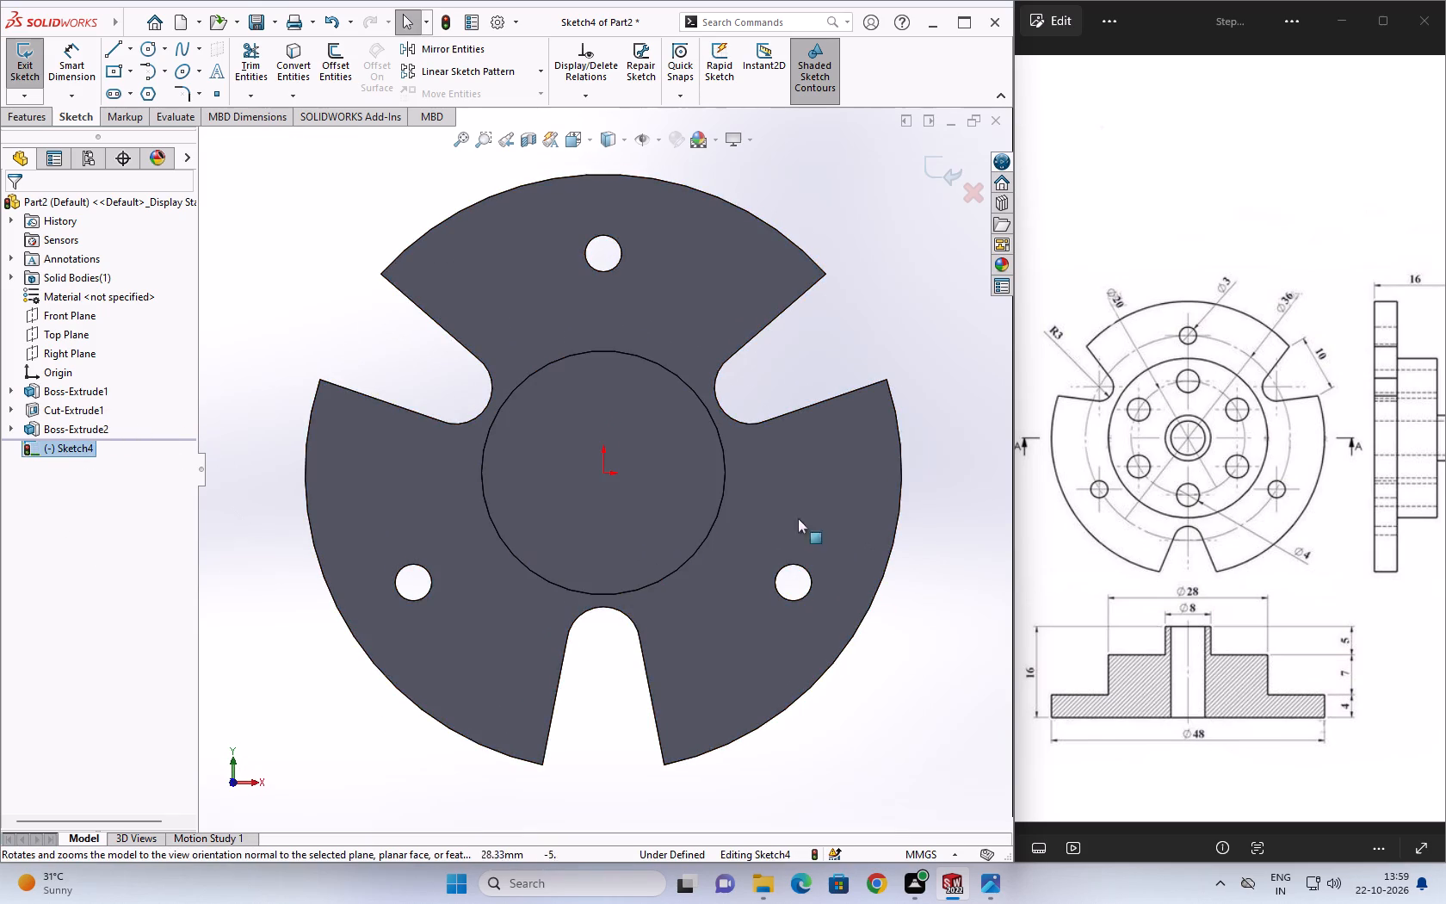
pyautogui.click(141, 49)
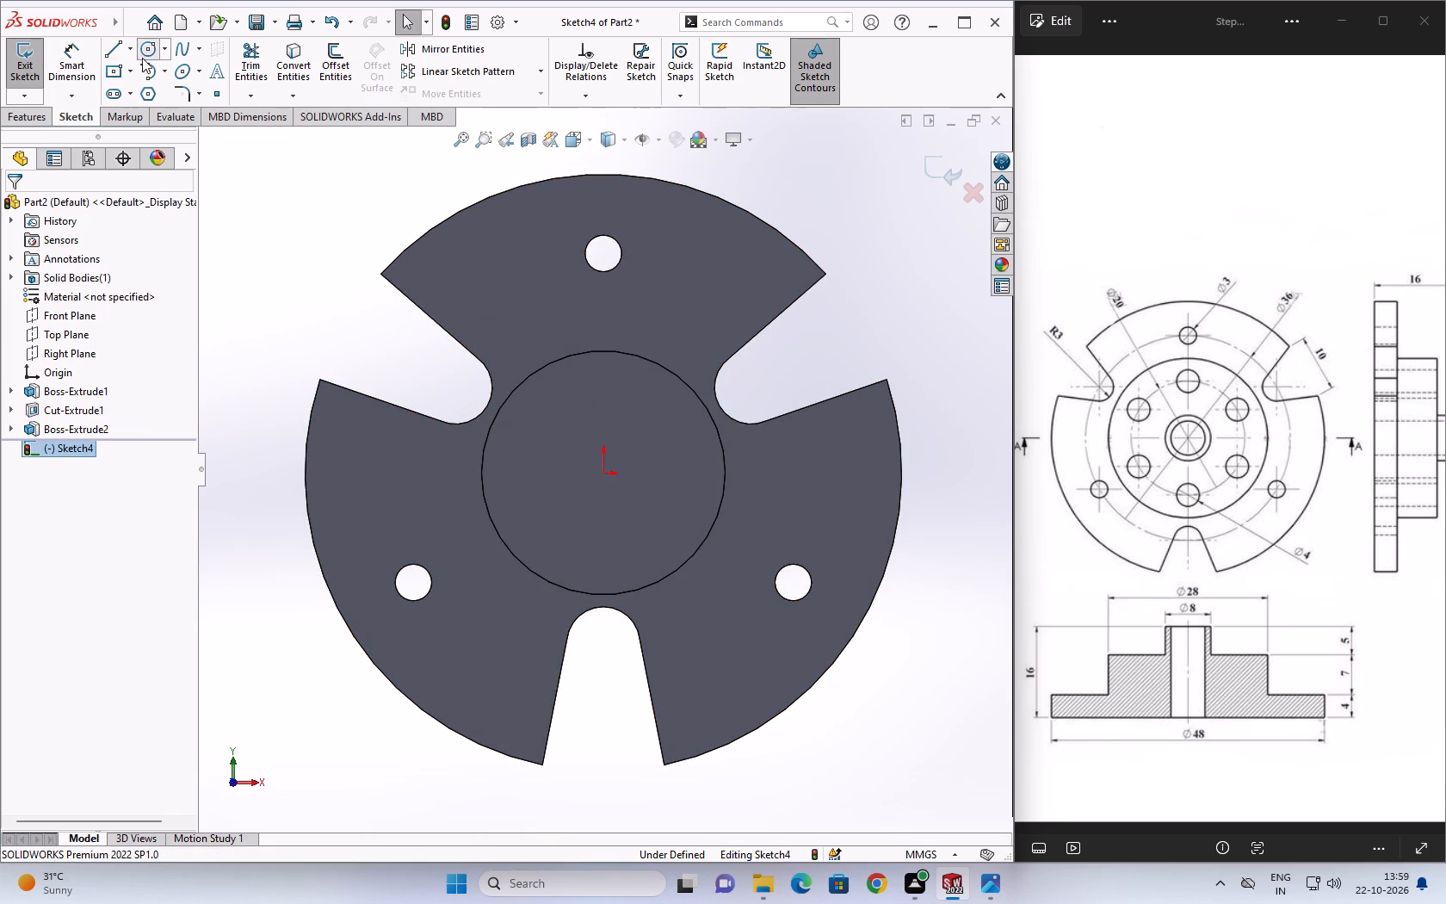
pyautogui.click(604, 474)
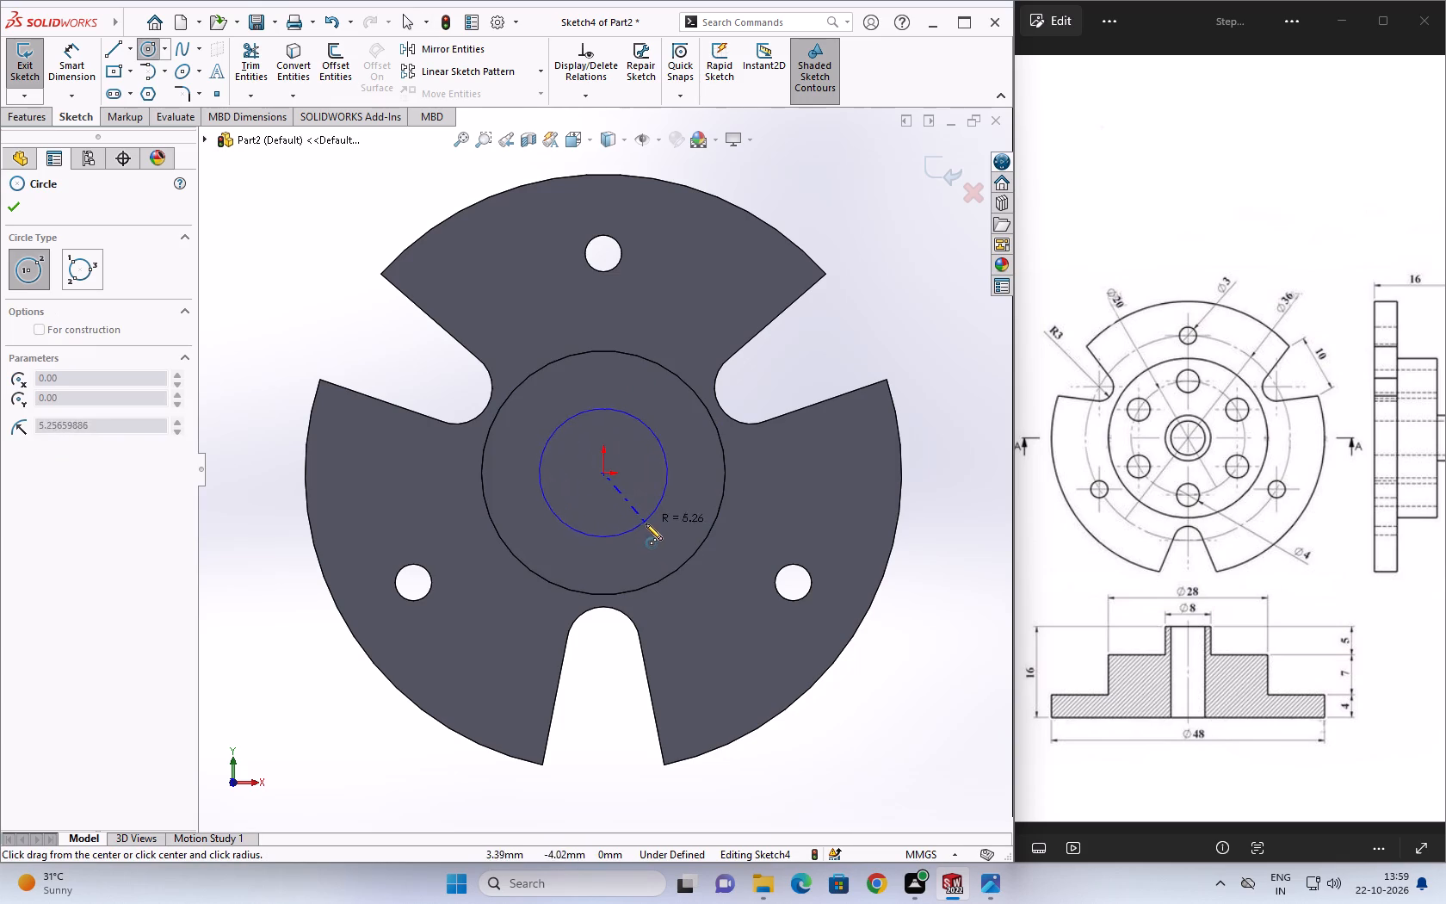
pyautogui.click(654, 536)
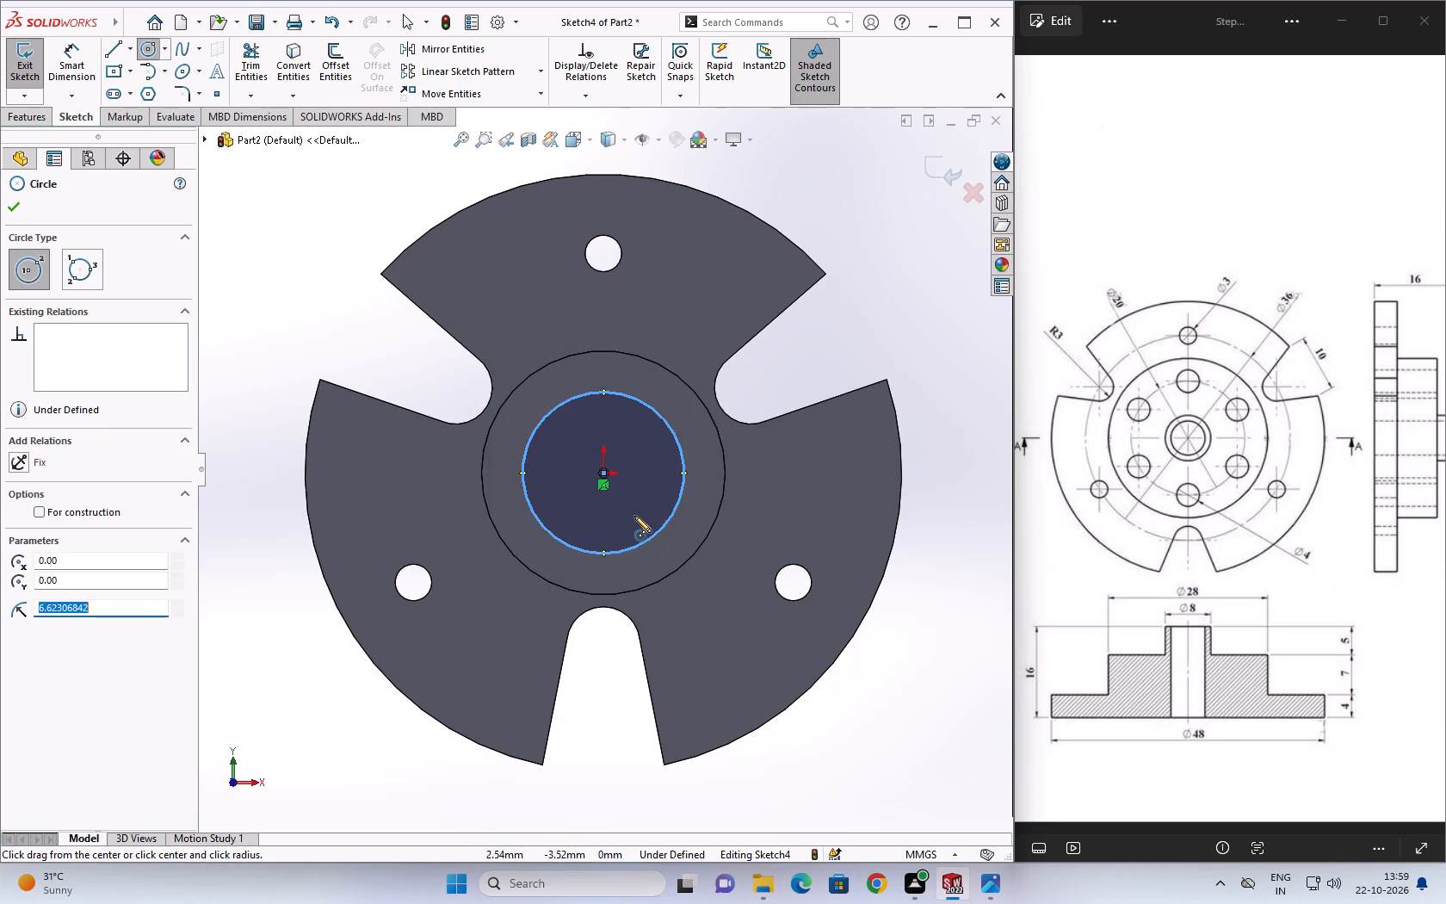
pyautogui.press('6')
pyautogui.press('Return')
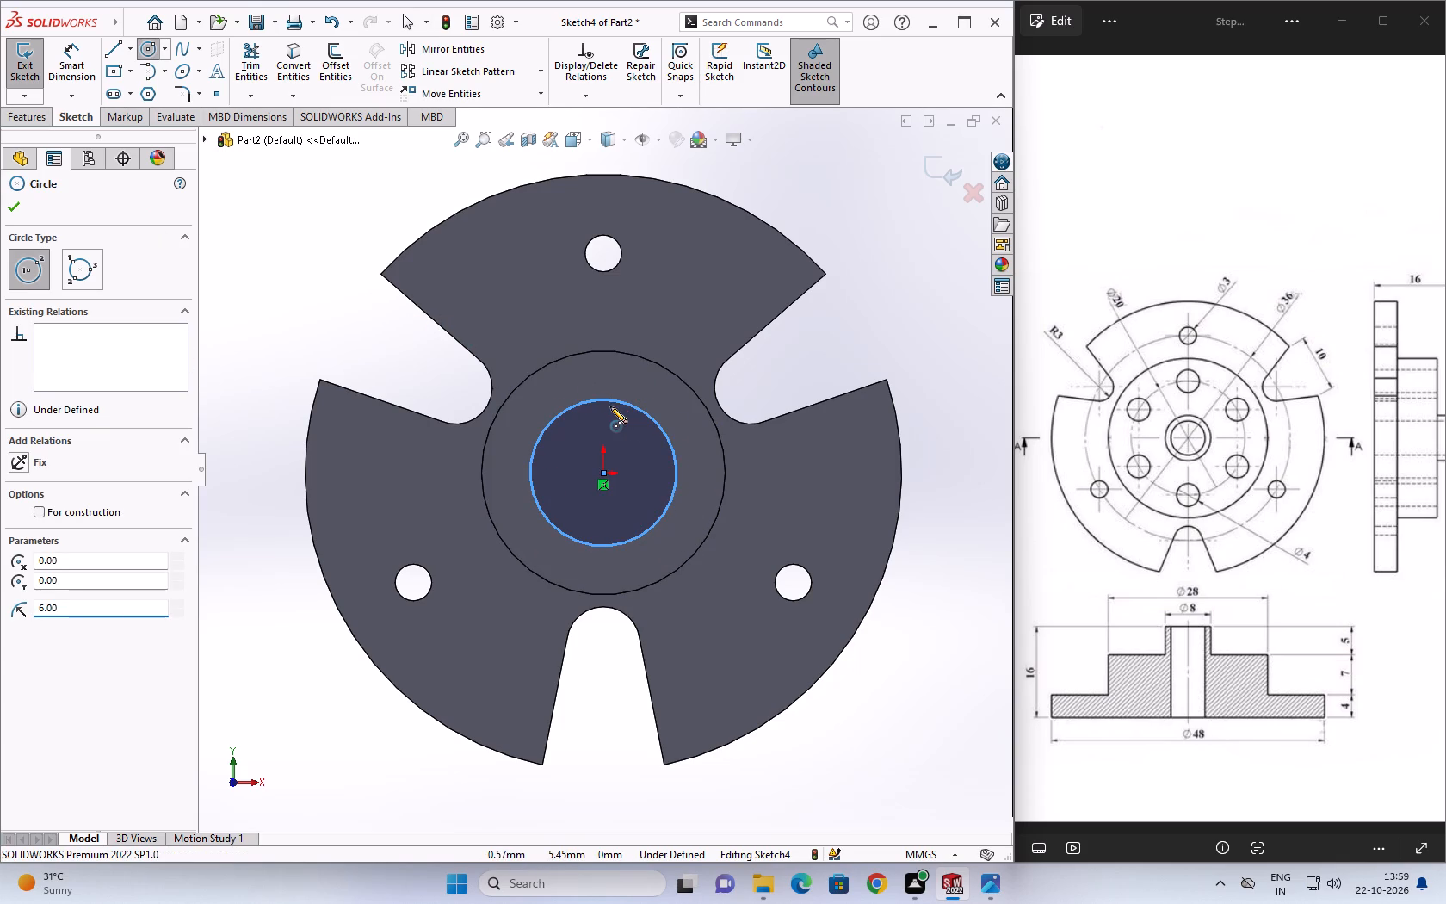
pyautogui.press('Escape')
# Set the radius of the sketched circle on the boss face to 8 mm.
pyautogui.click(534, 482)
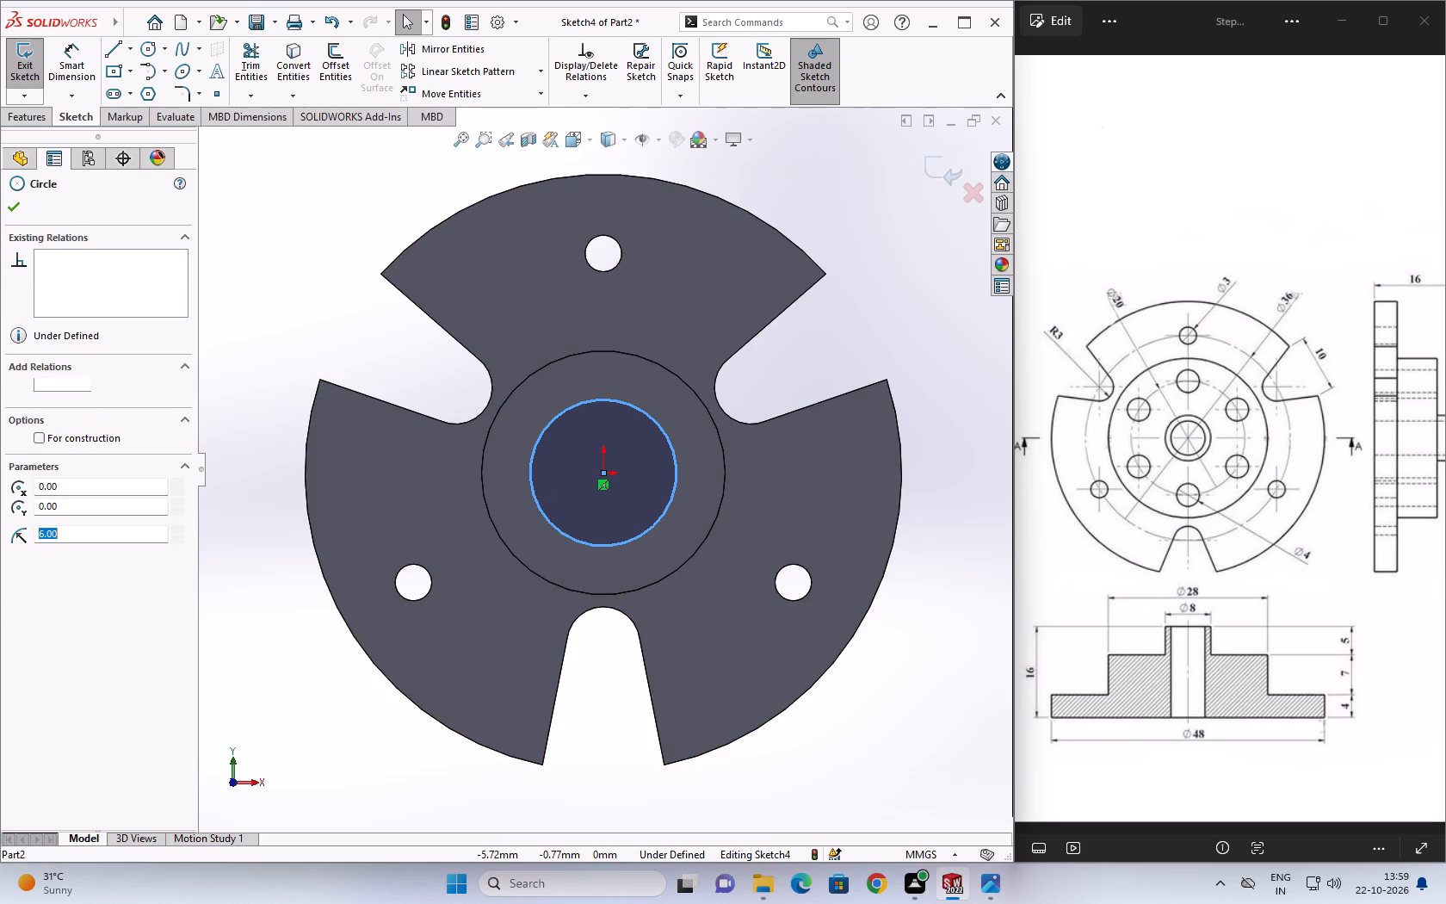
pyautogui.press('8')
pyautogui.press('Return')
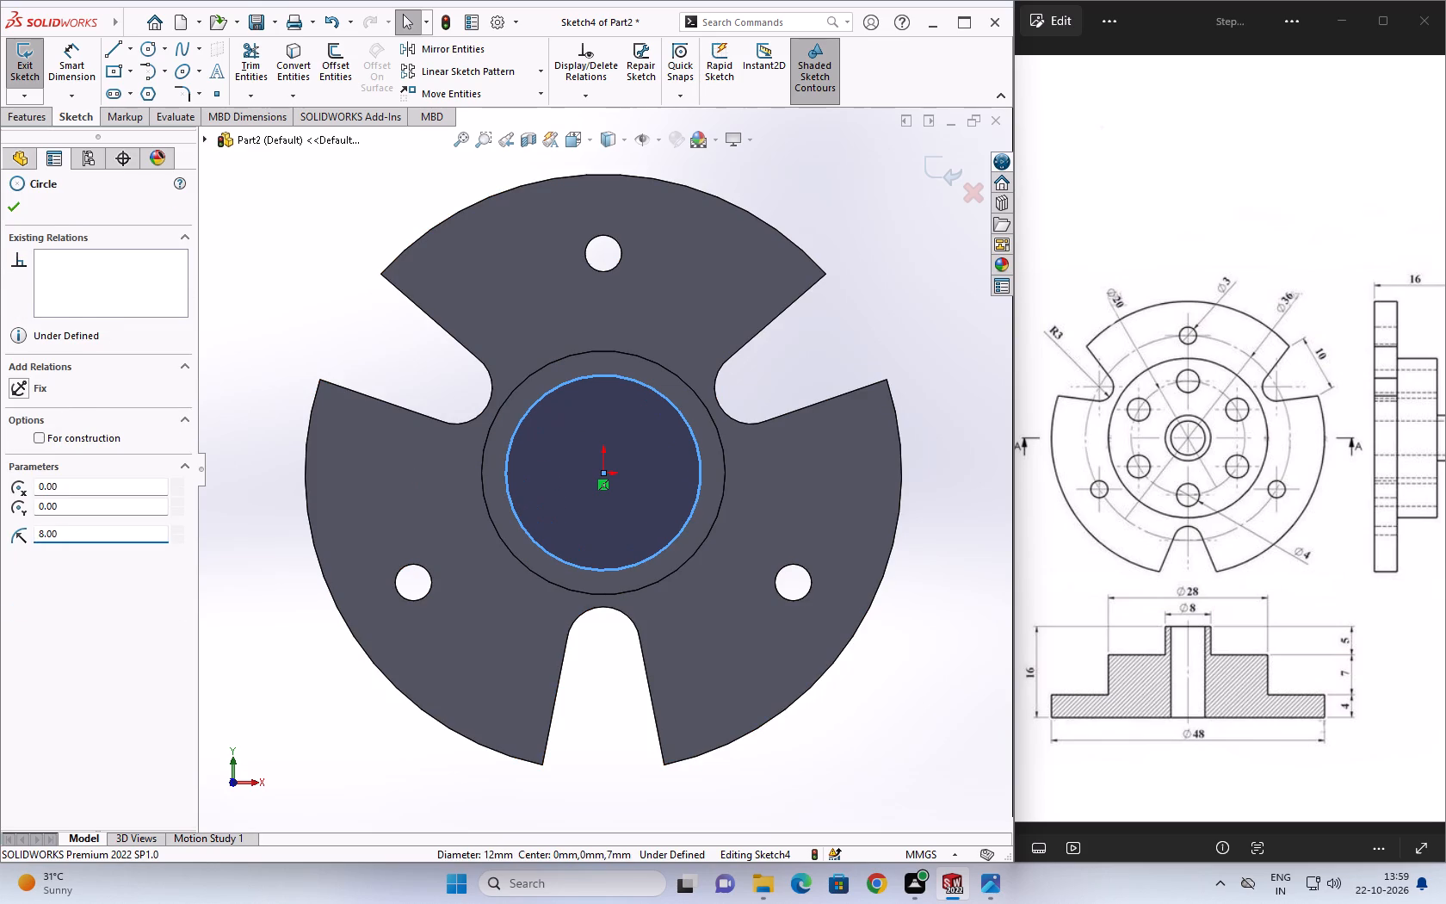
pyautogui.press('Escape')
# Sketch a circle of 1 mm radius centred on the top quadrant point of the 8 mm radius circle.
pyautogui.click(150, 48)
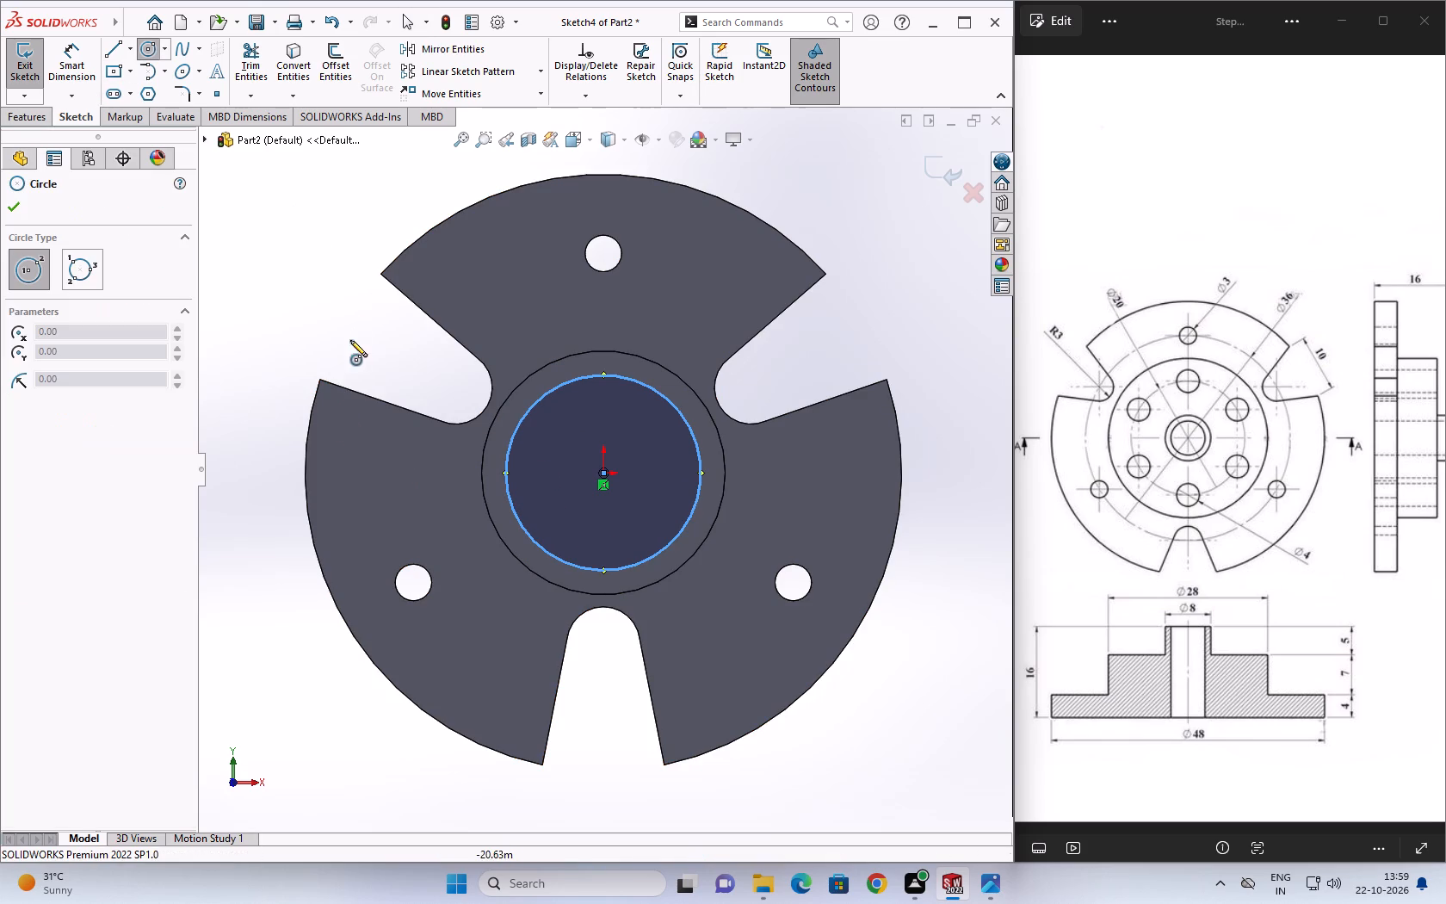
pyautogui.click(601, 379)
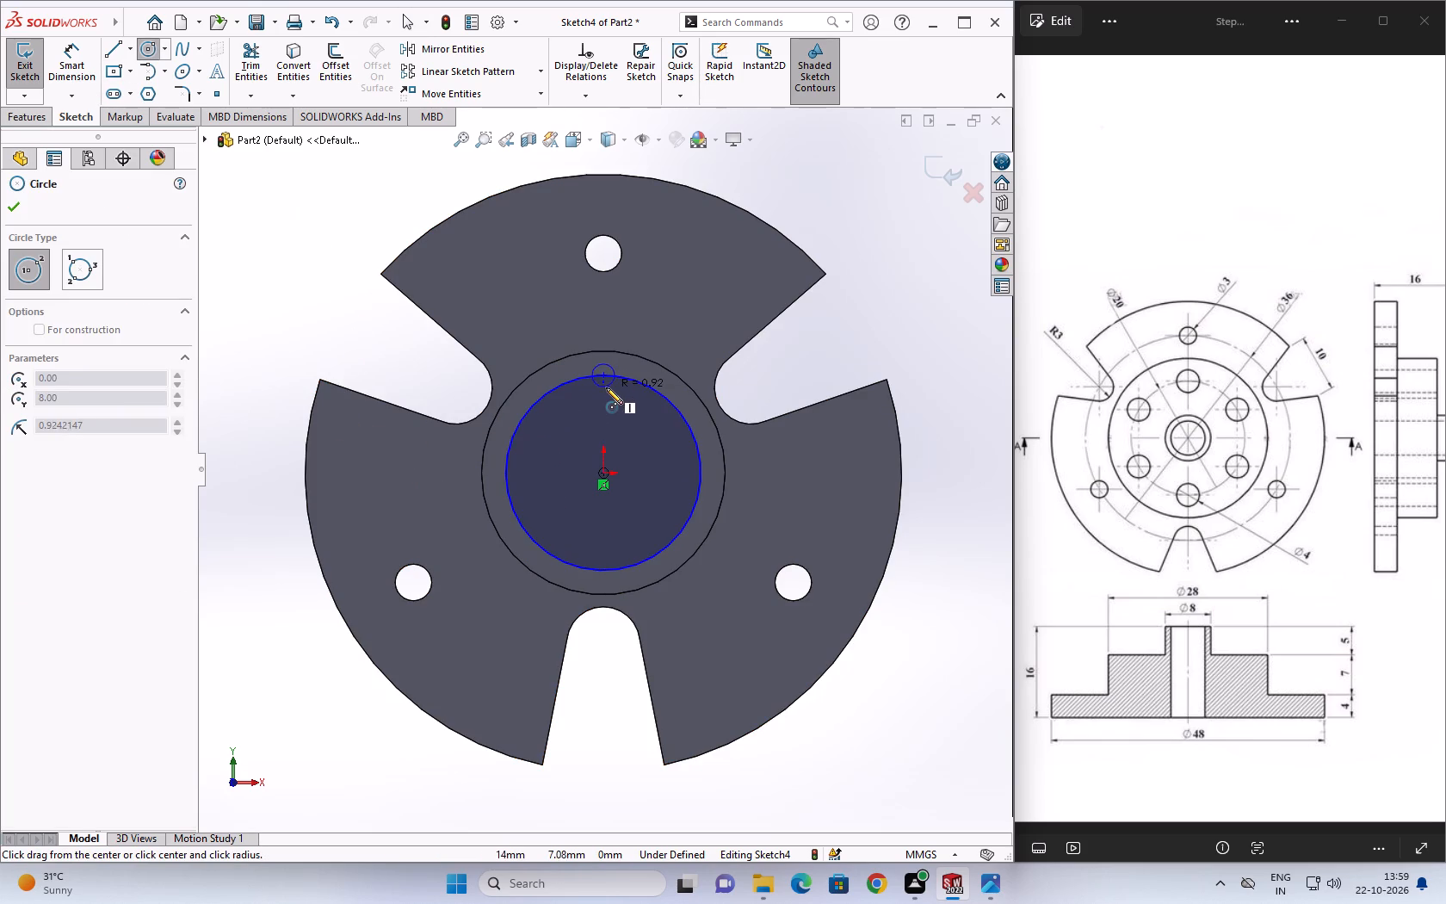
pyautogui.click(606, 387)
pyautogui.press('1')
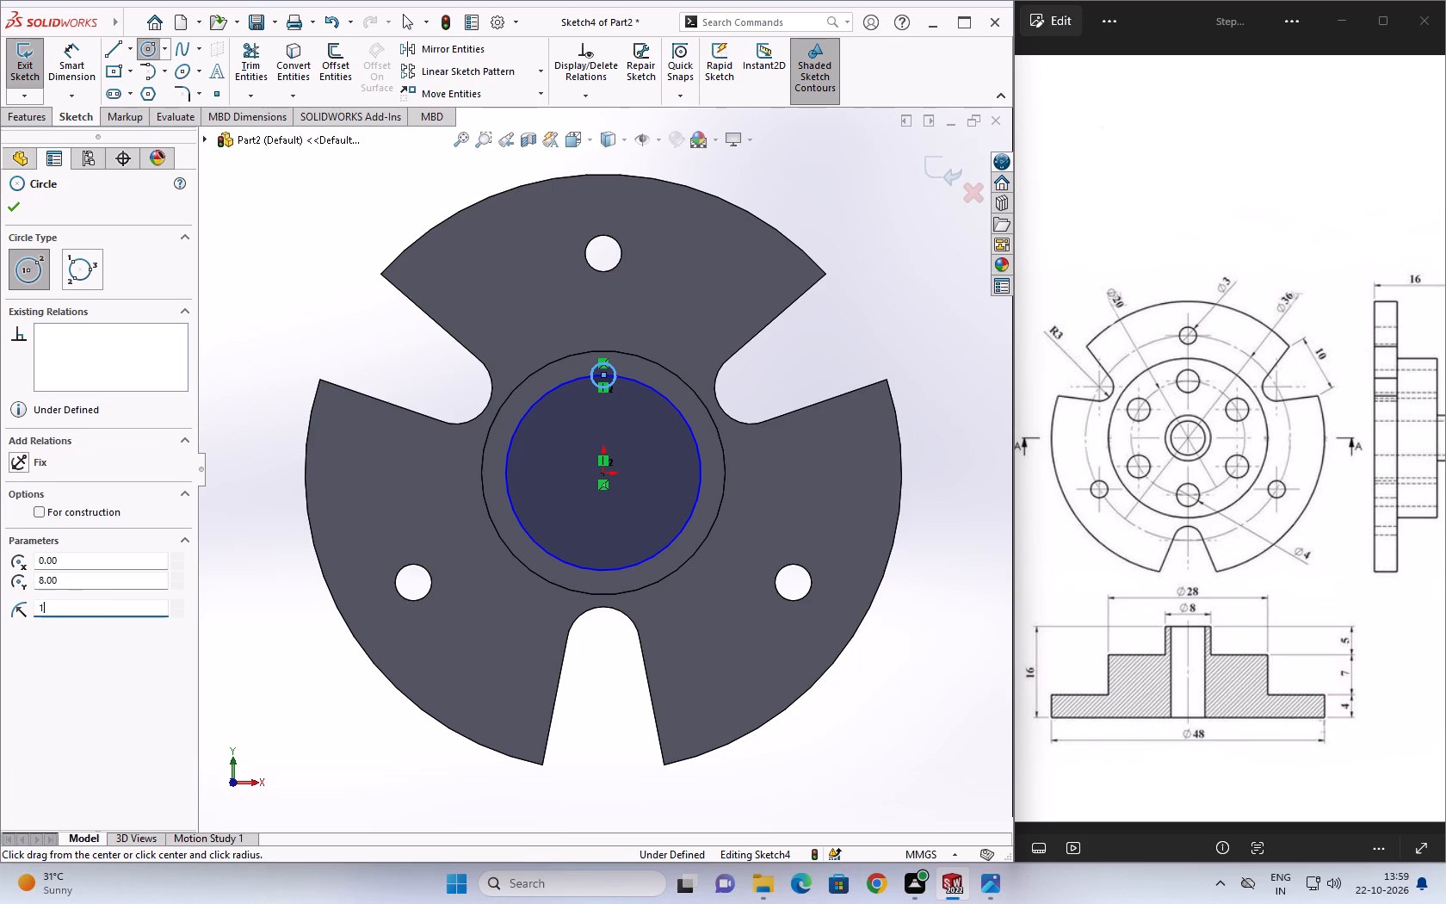
pyautogui.press('Return')
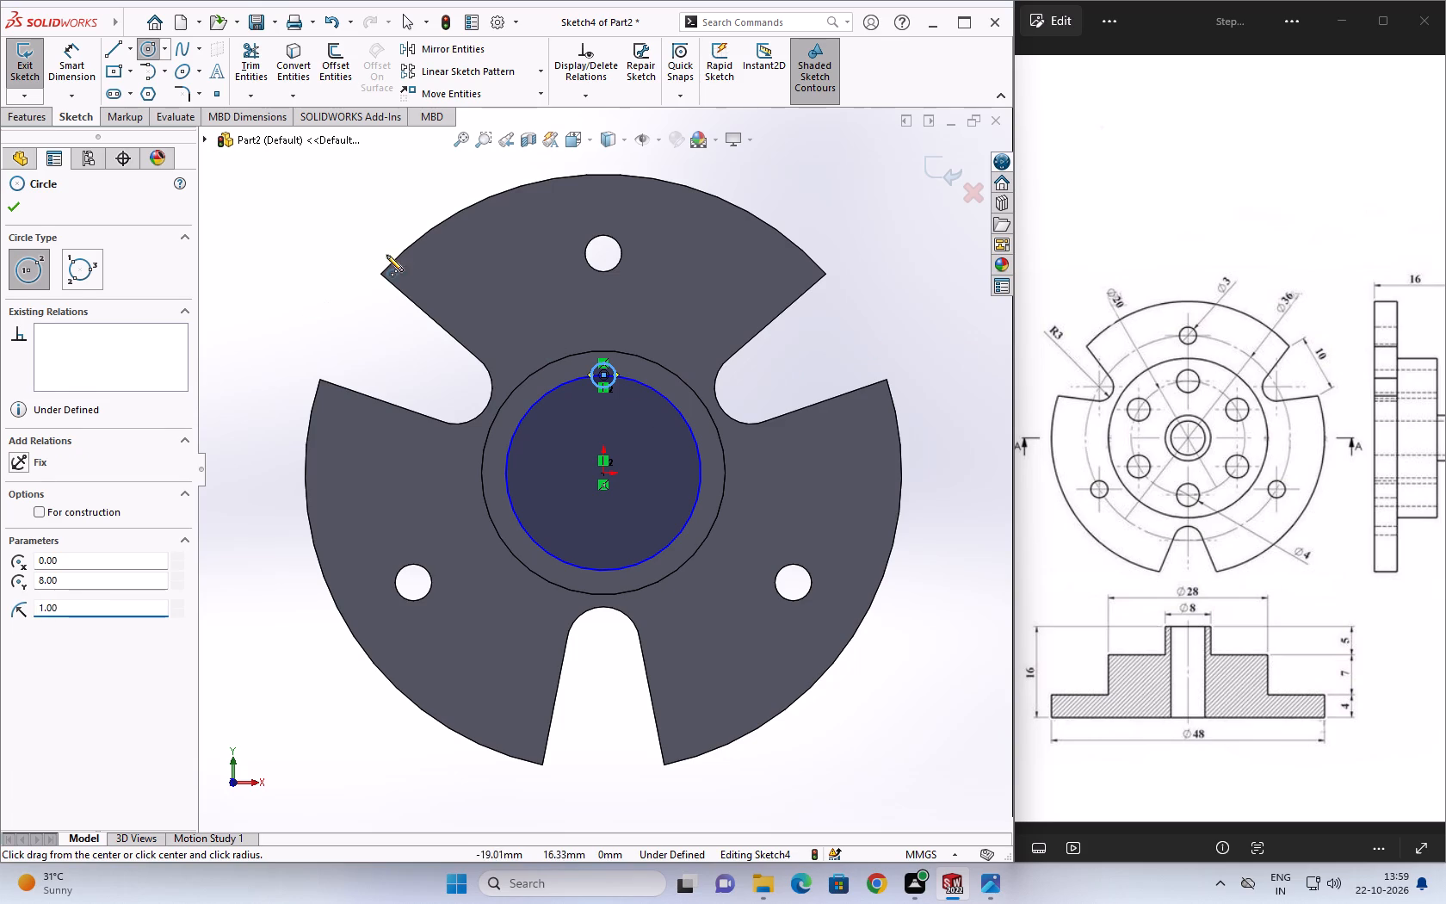
pyautogui.press('Escape')
pyautogui.press('Escape')
# Convert the 8 mm radius circle to construction geometry.
pyautogui.click(561, 385)
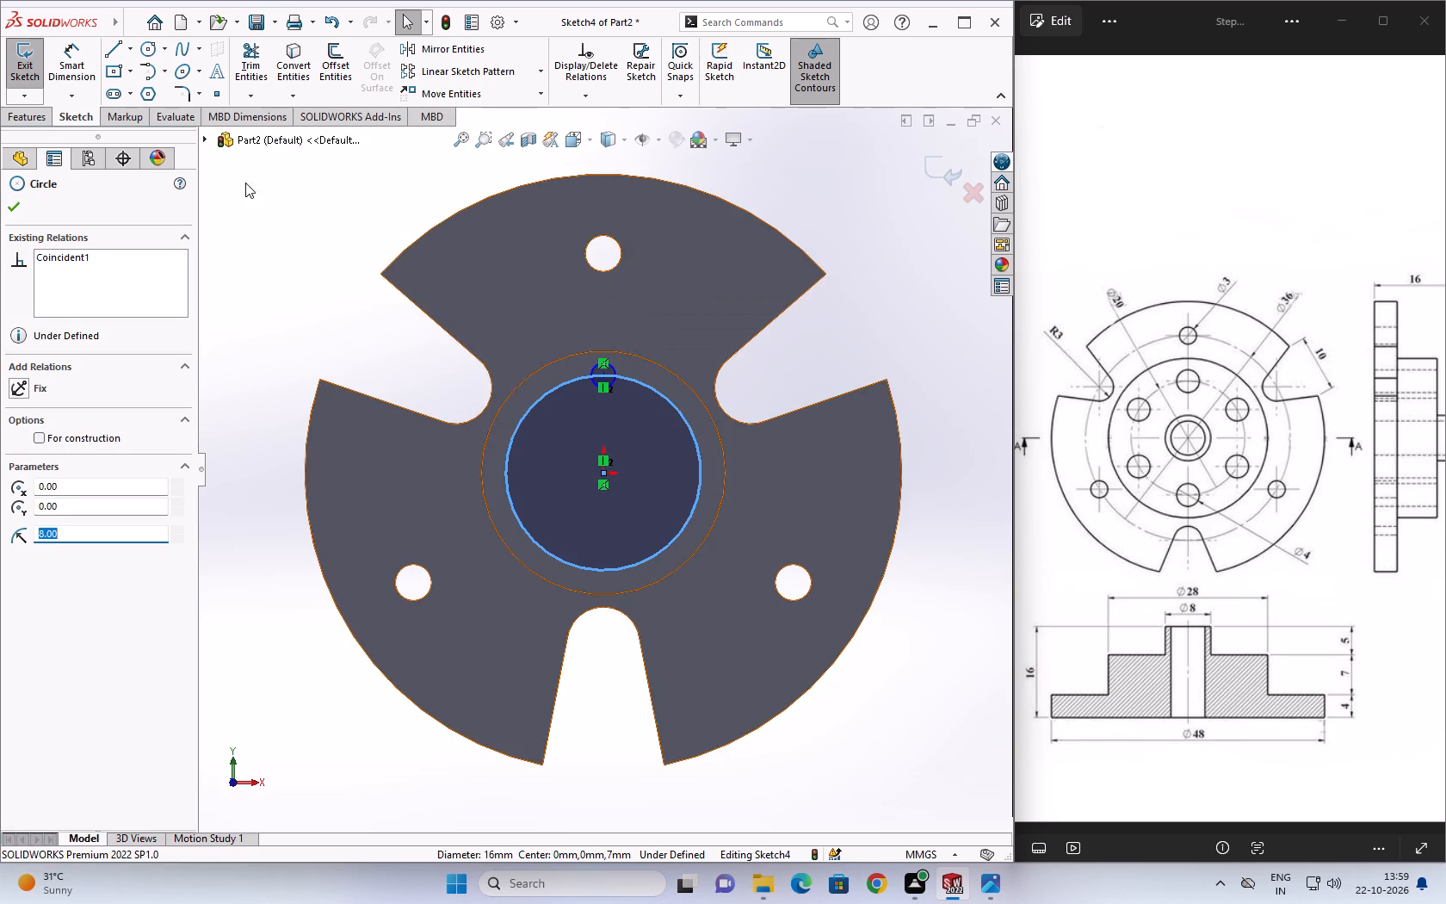
pyautogui.click(31, 435)
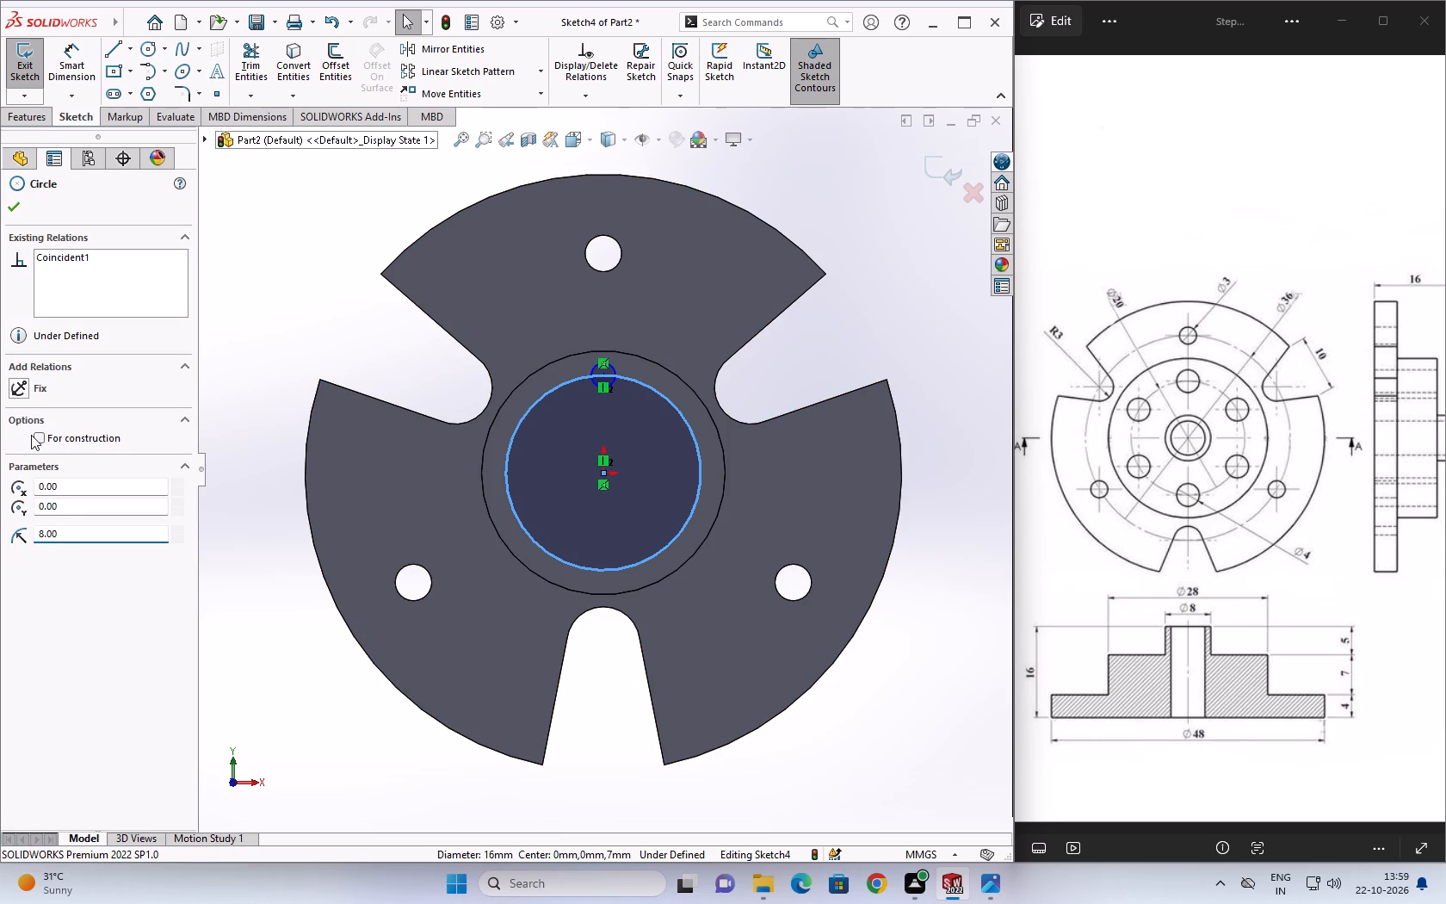
pyautogui.click(47, 441)
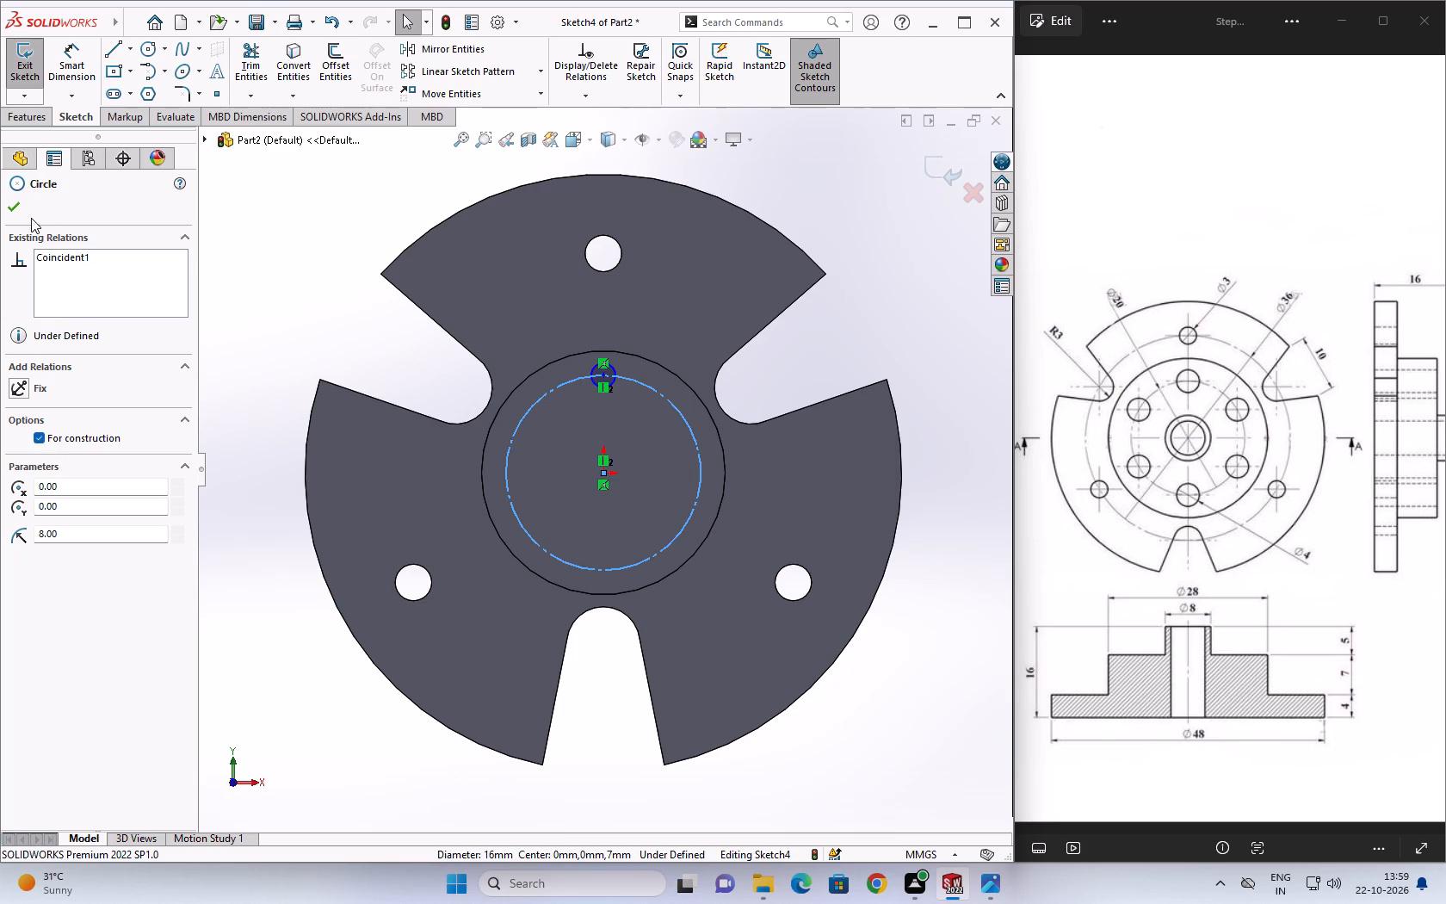
pyautogui.click(21, 205)
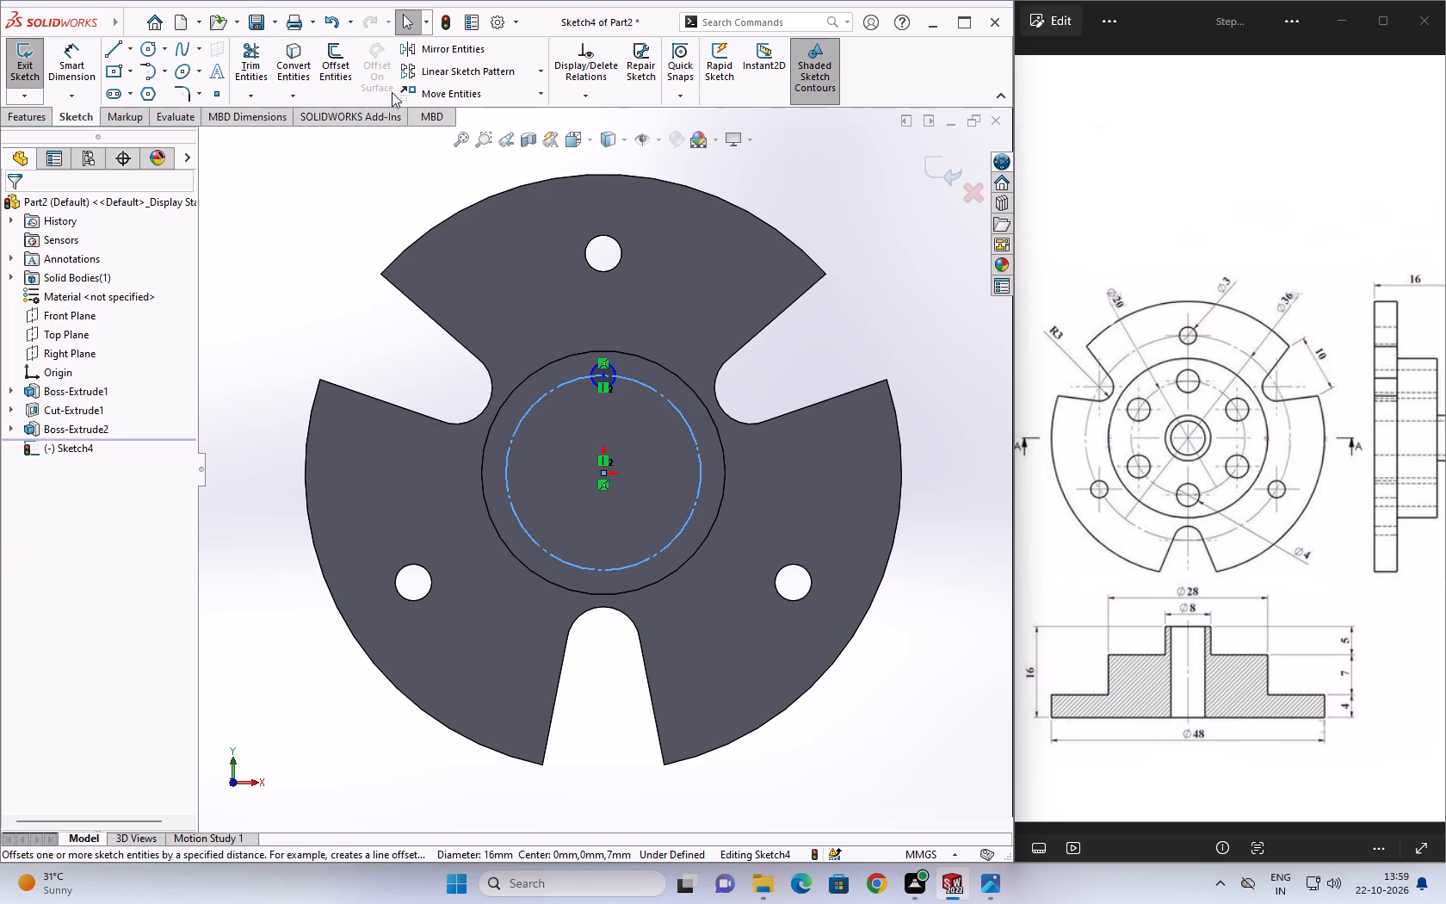
# Create a circular sketch pattern of the small circle about the origin with 6 equally spaced instances.
pyautogui.click(546, 78)
pyautogui.click(502, 121)
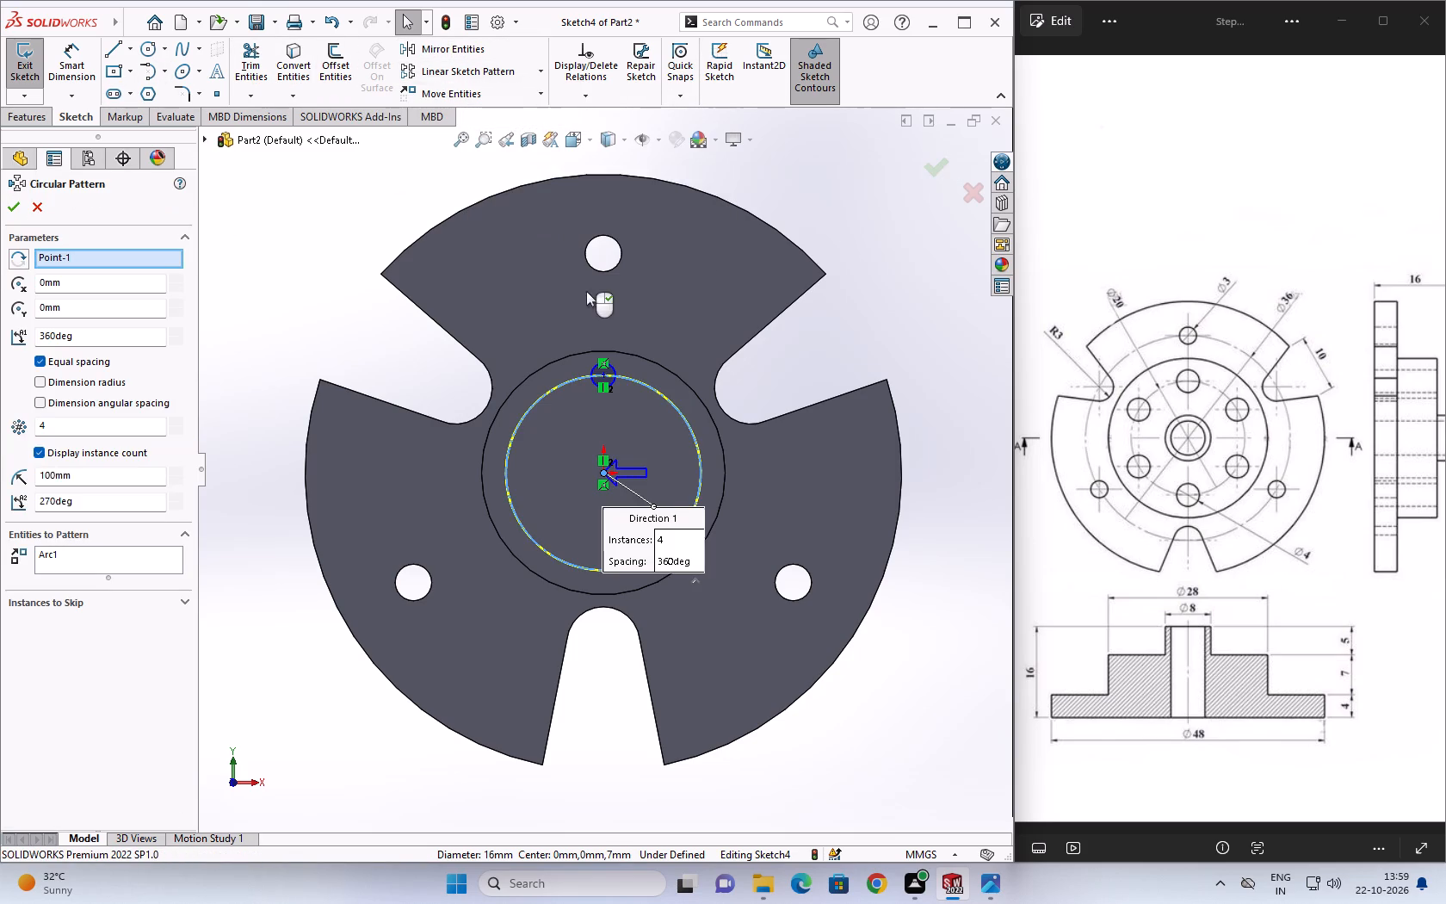
pyautogui.click(615, 368)
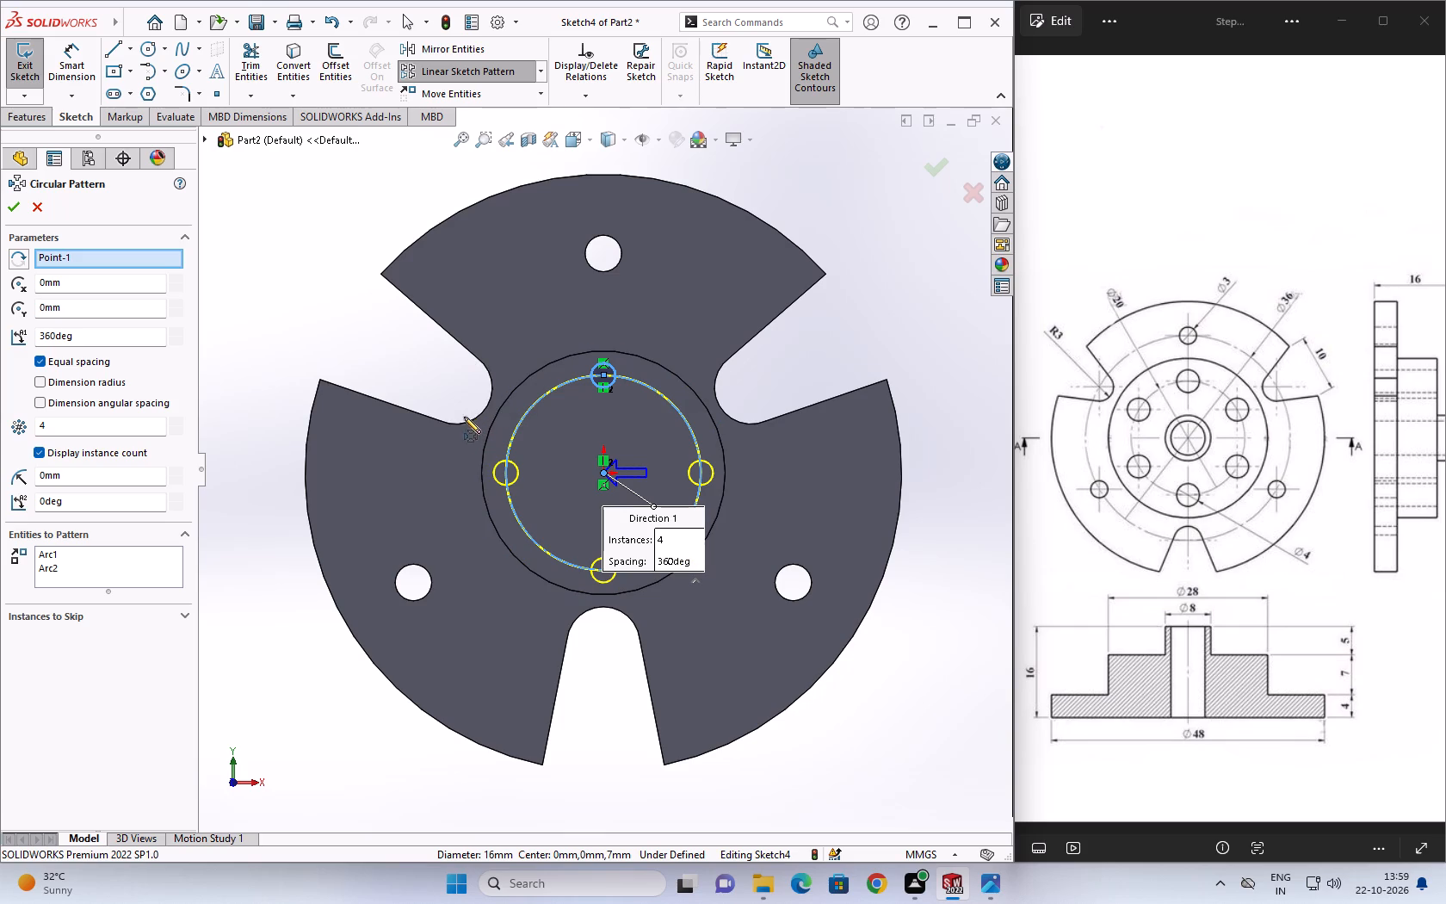
pyautogui.moveTo(74, 425); pyautogui.dragTo(83, 430)
pyautogui.doubleClick(85, 430)
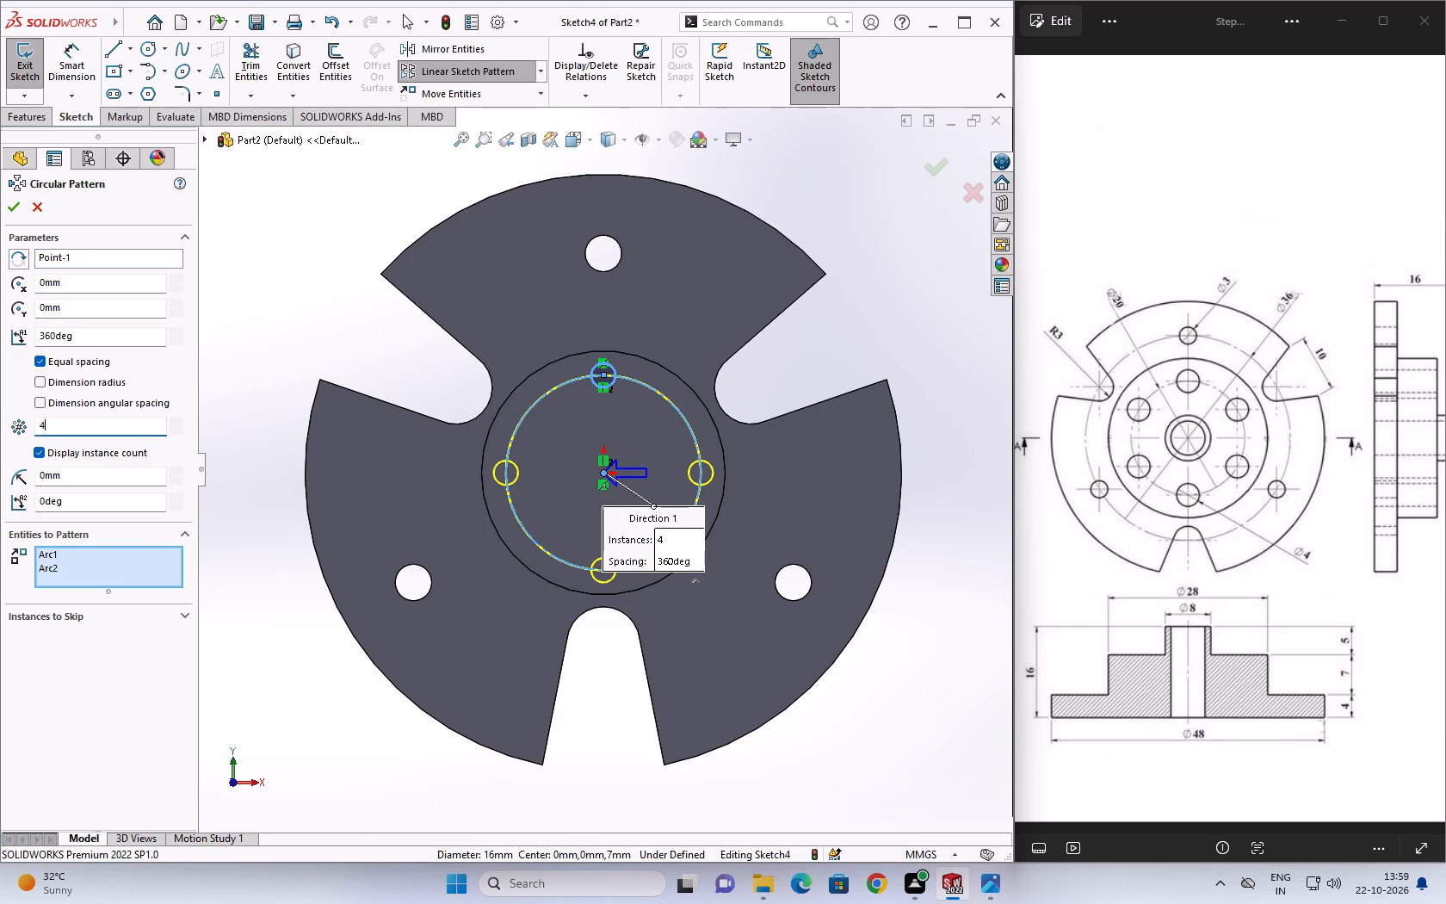
pyautogui.press('6')
pyautogui.press('Return')
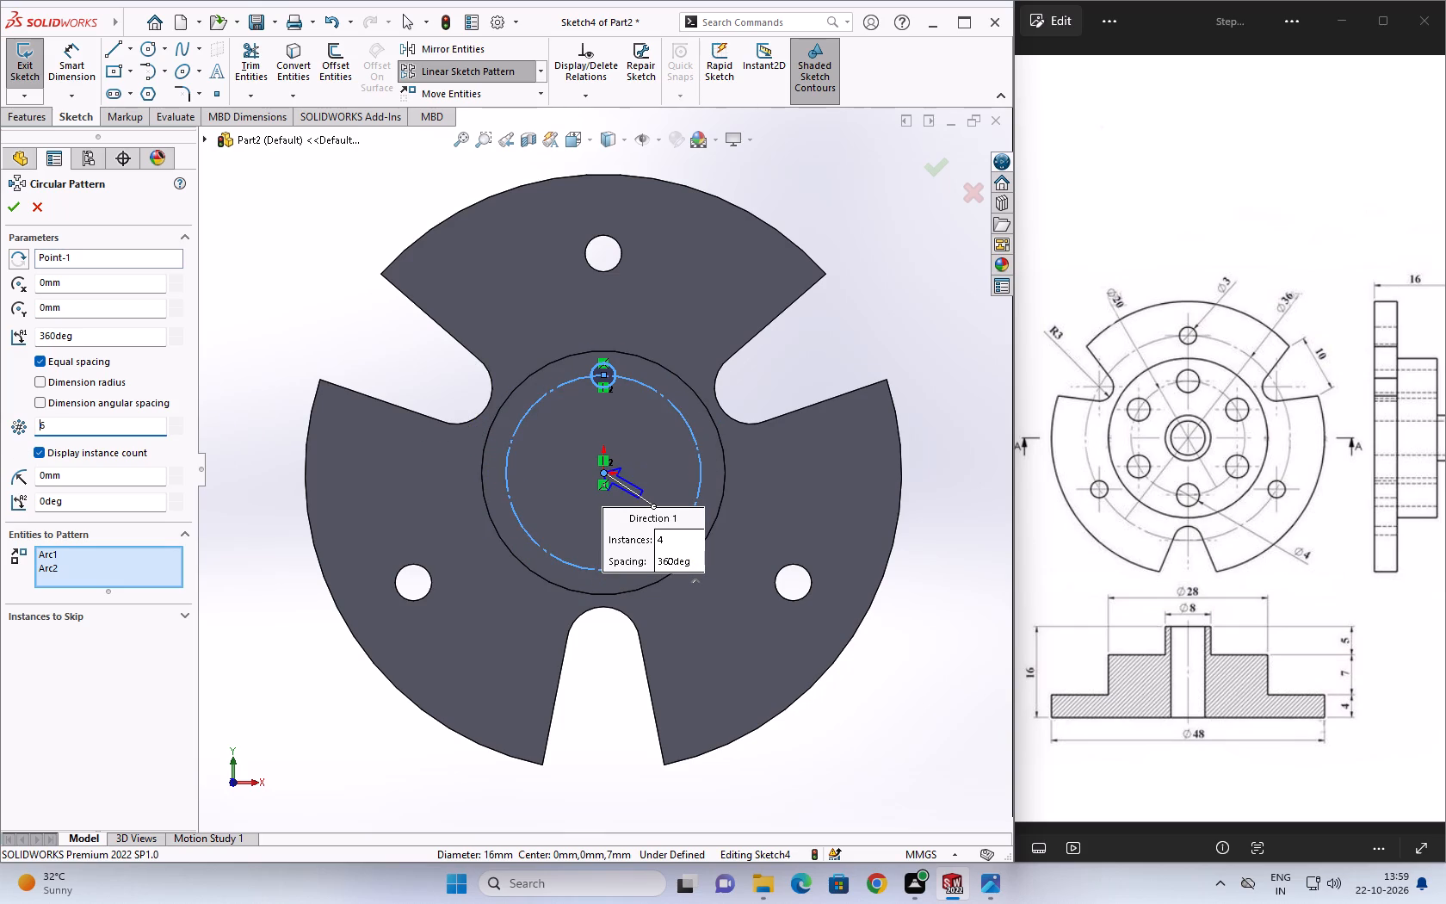
pyautogui.click(16, 208)
# Cut-extrude the six small circles through the boss using Up To Surface, ending at the flange's upper face.
pyautogui.moveTo(395, 745); pyautogui.dragTo(423, 718, button='middle')
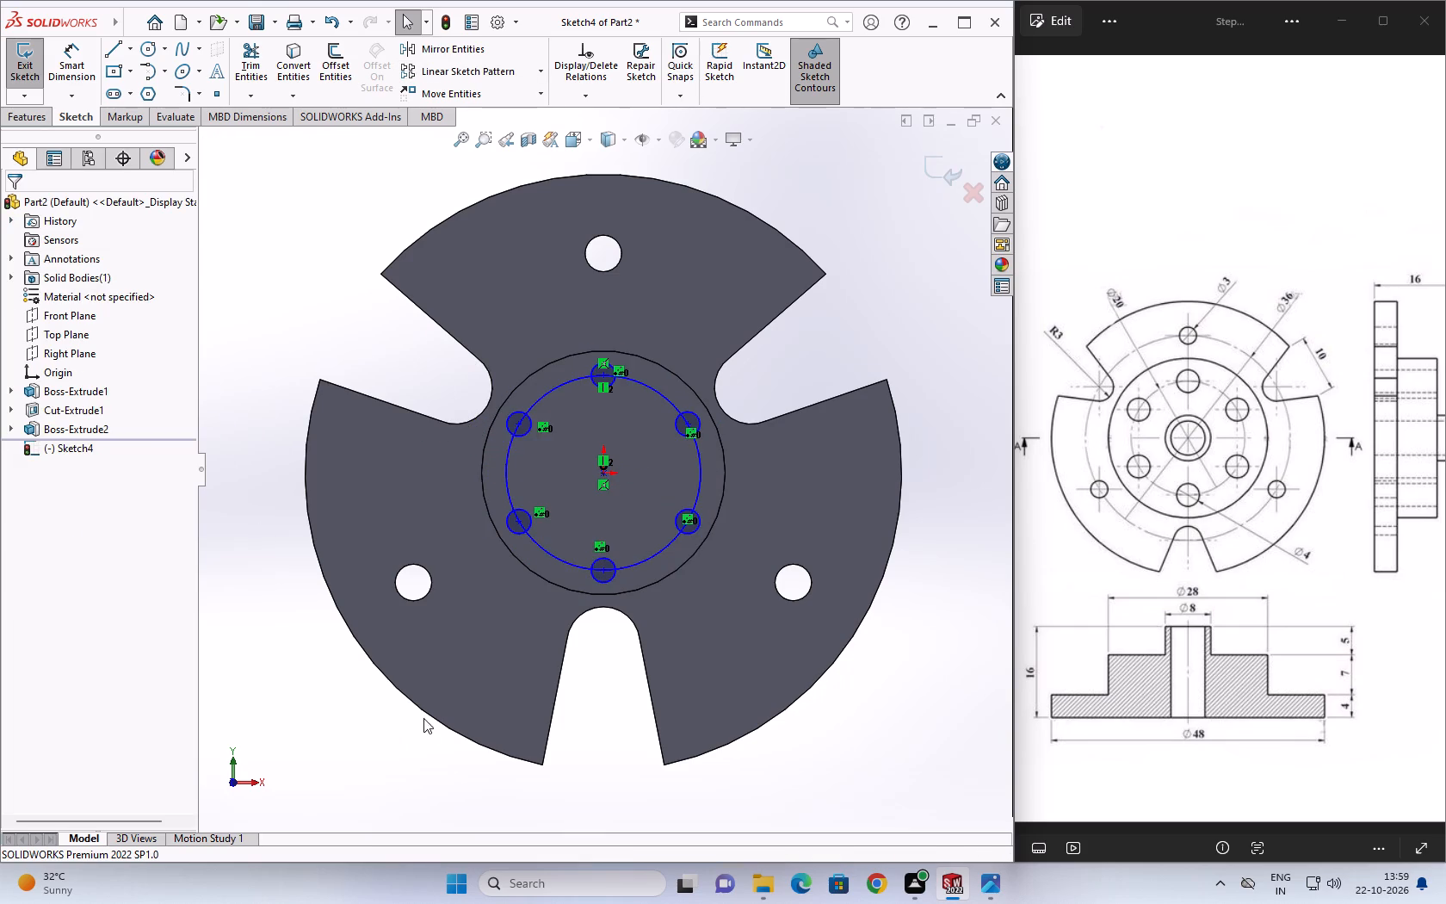
pyautogui.moveTo(423, 718); pyautogui.dragTo(519, 614, button='middle')
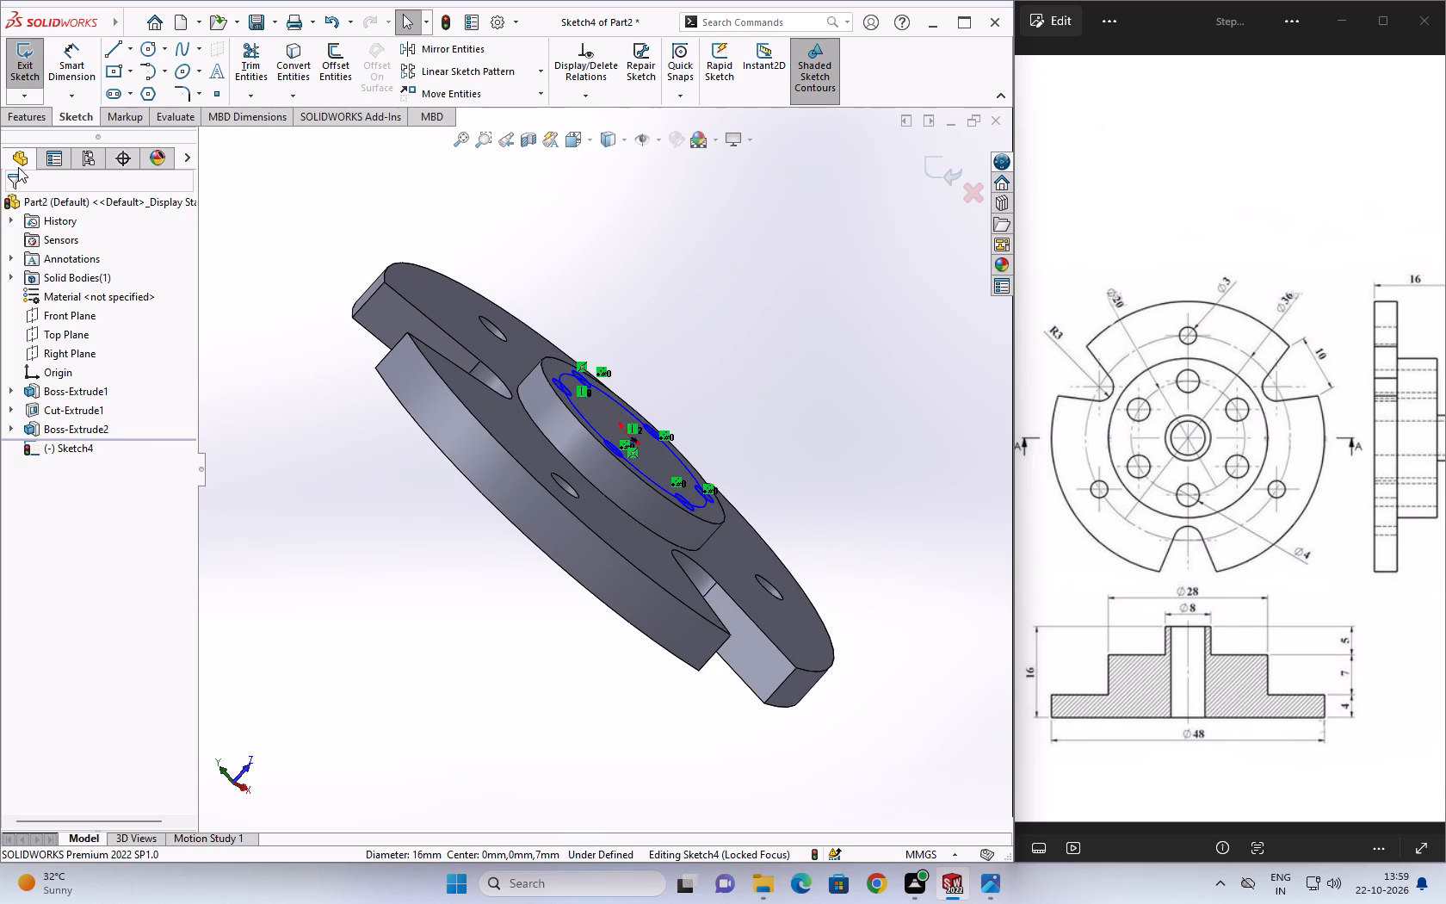
pyautogui.click(34, 123)
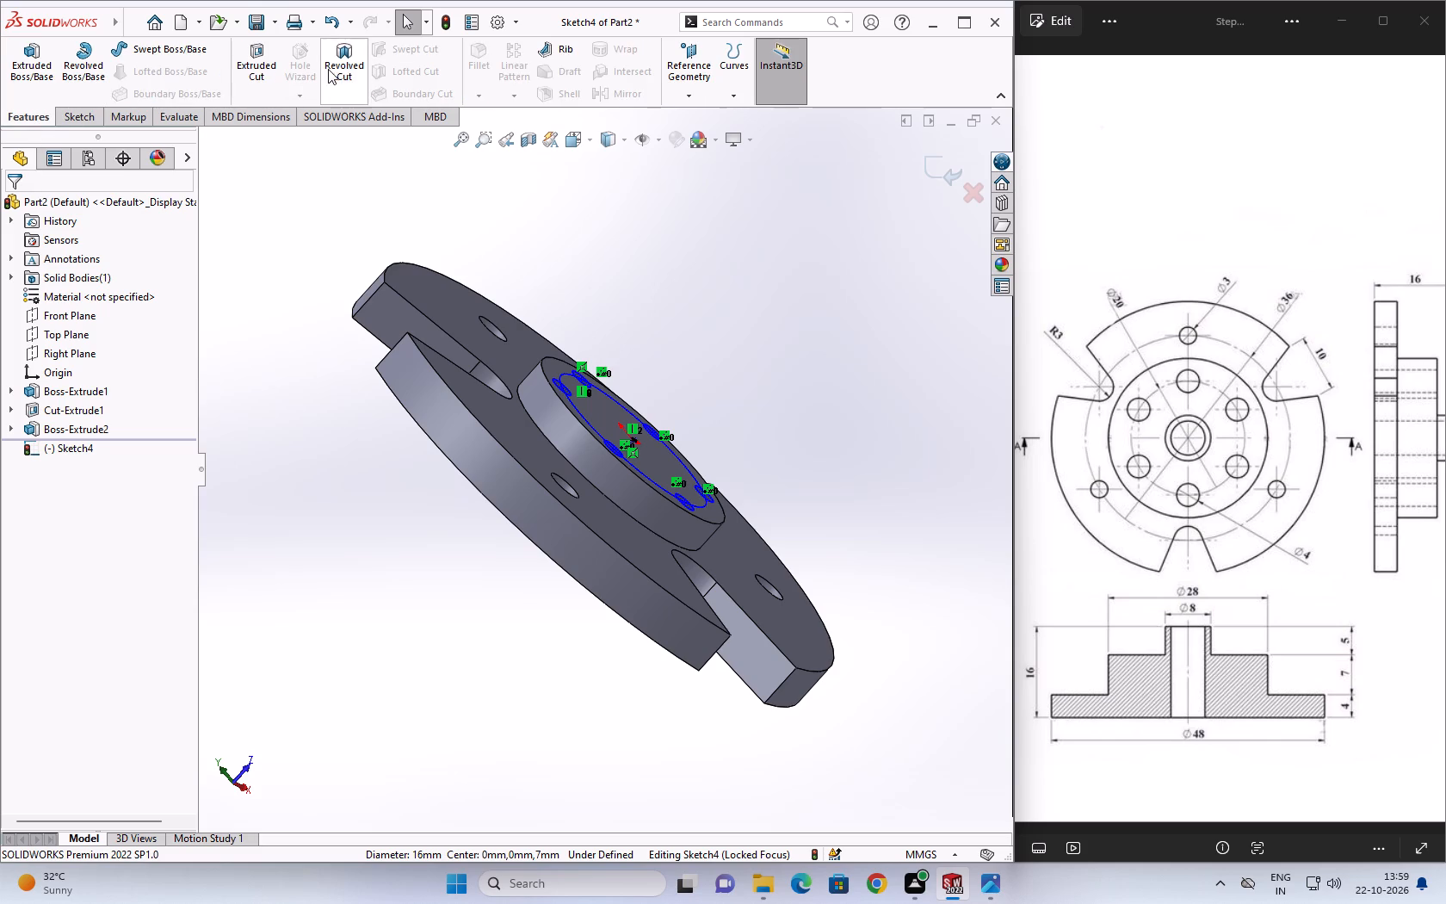
pyautogui.click(259, 67)
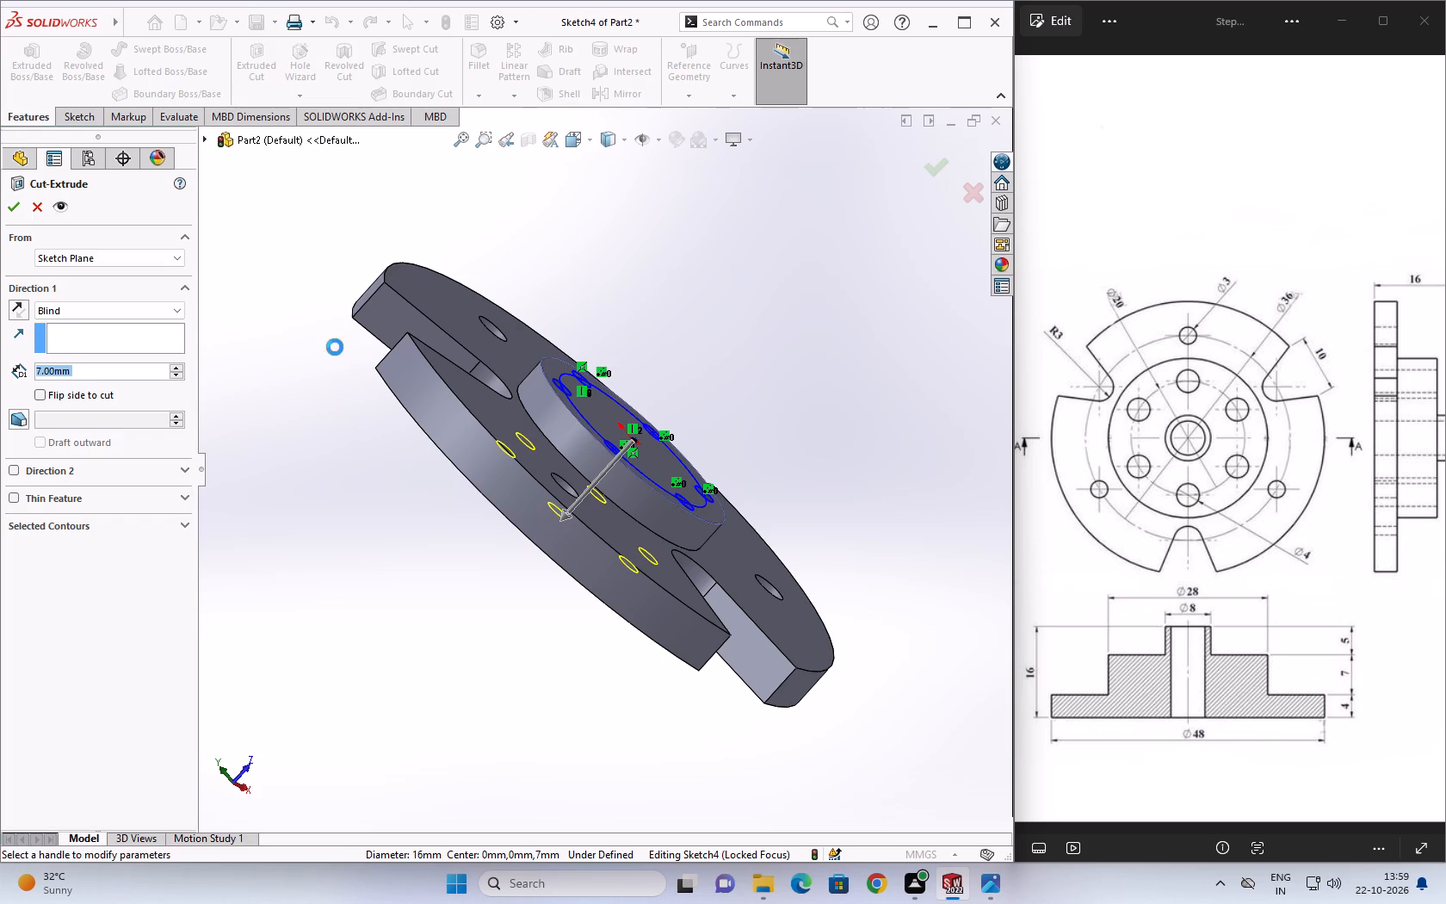
pyautogui.moveTo(394, 492); pyautogui.dragTo(402, 516, button='middle')
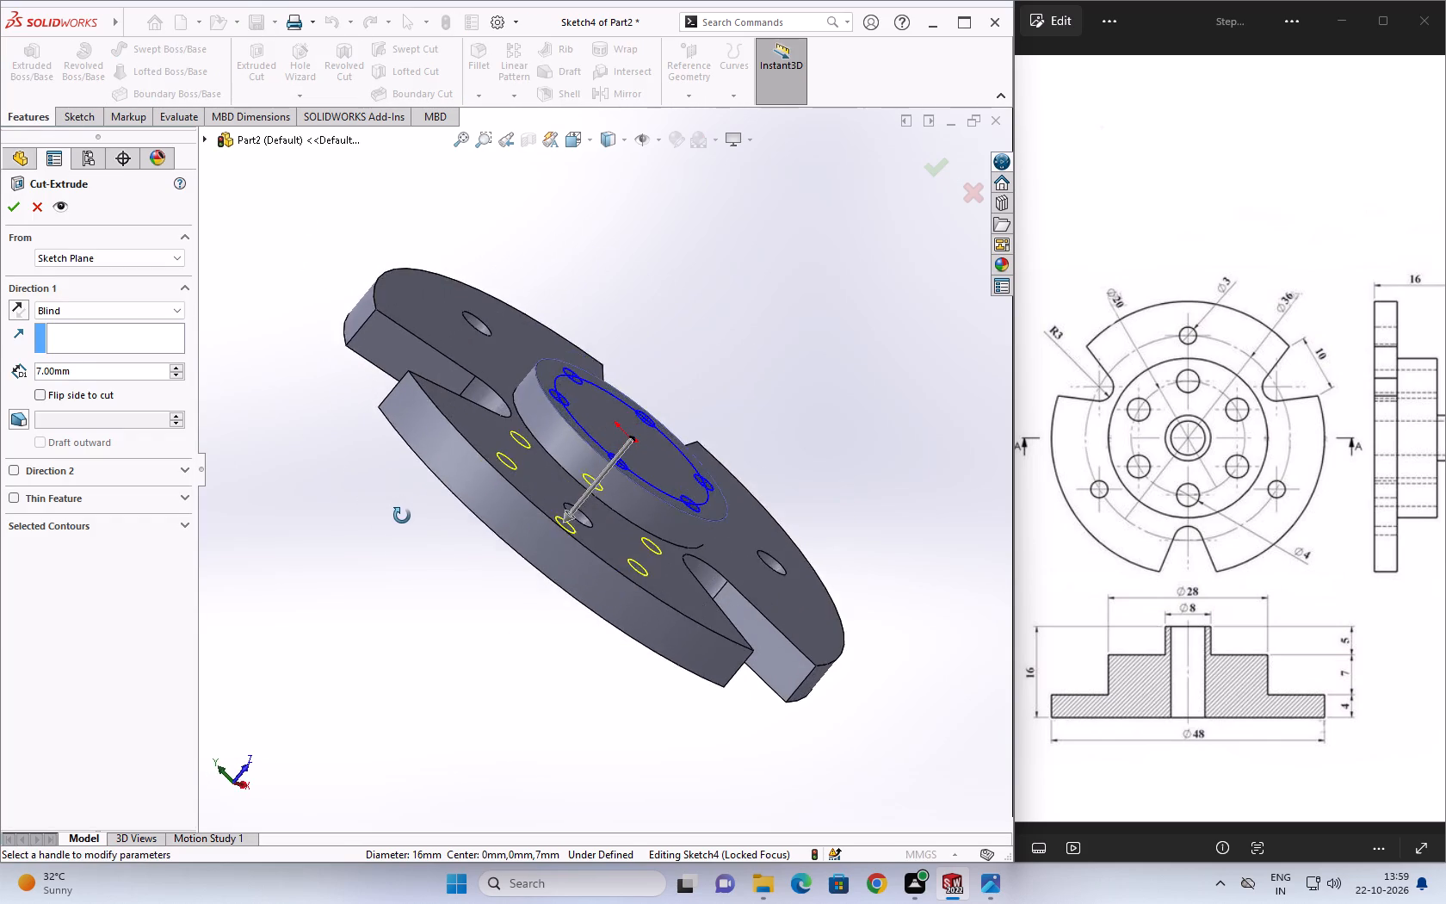
pyautogui.moveTo(402, 516); pyautogui.dragTo(377, 527, button='middle')
pyautogui.click(65, 310)
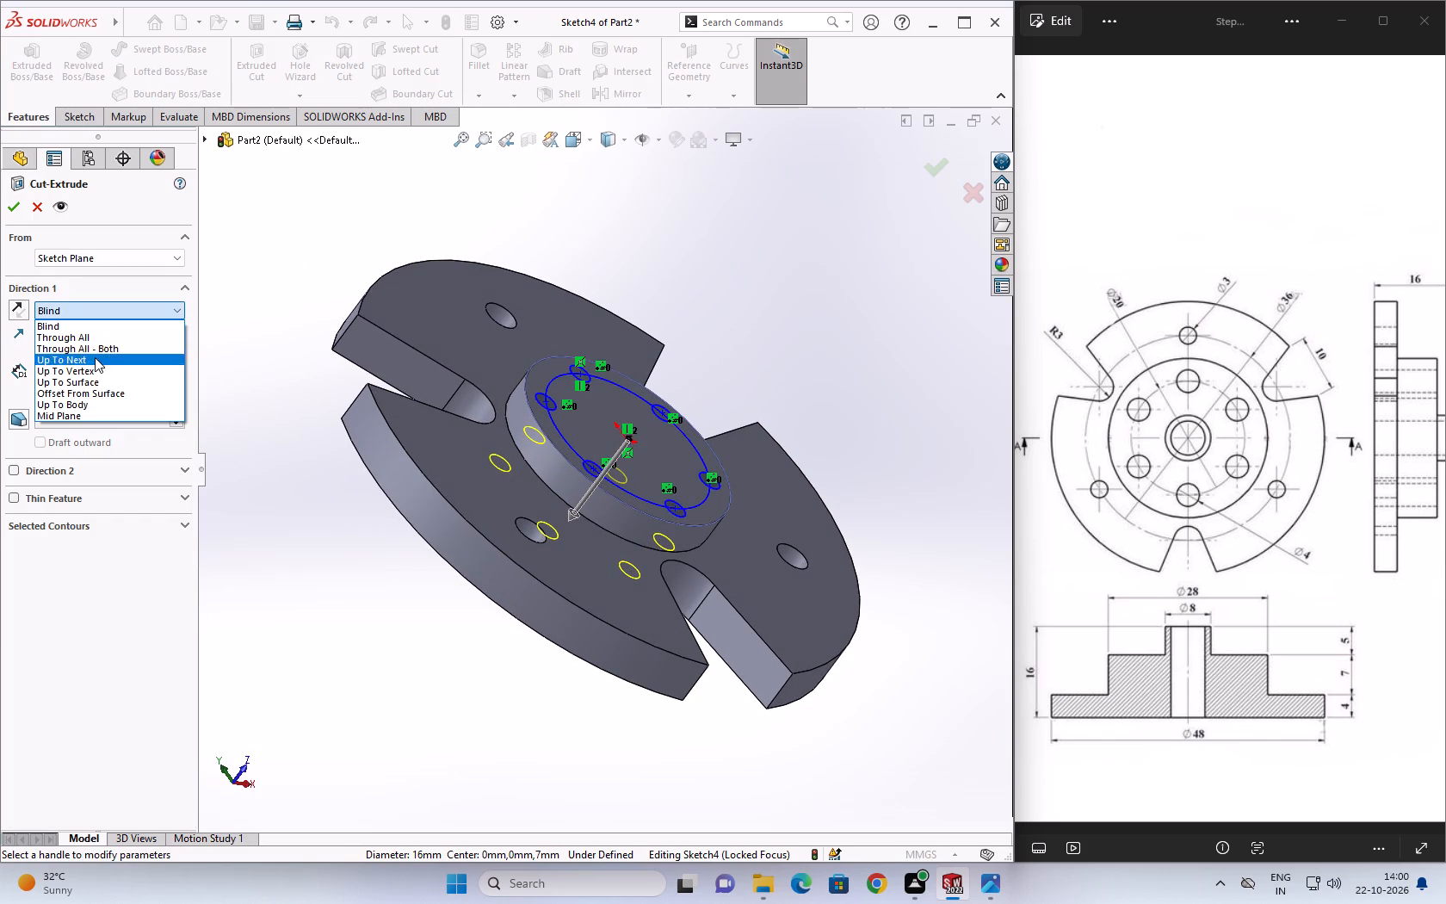
pyautogui.click(90, 378)
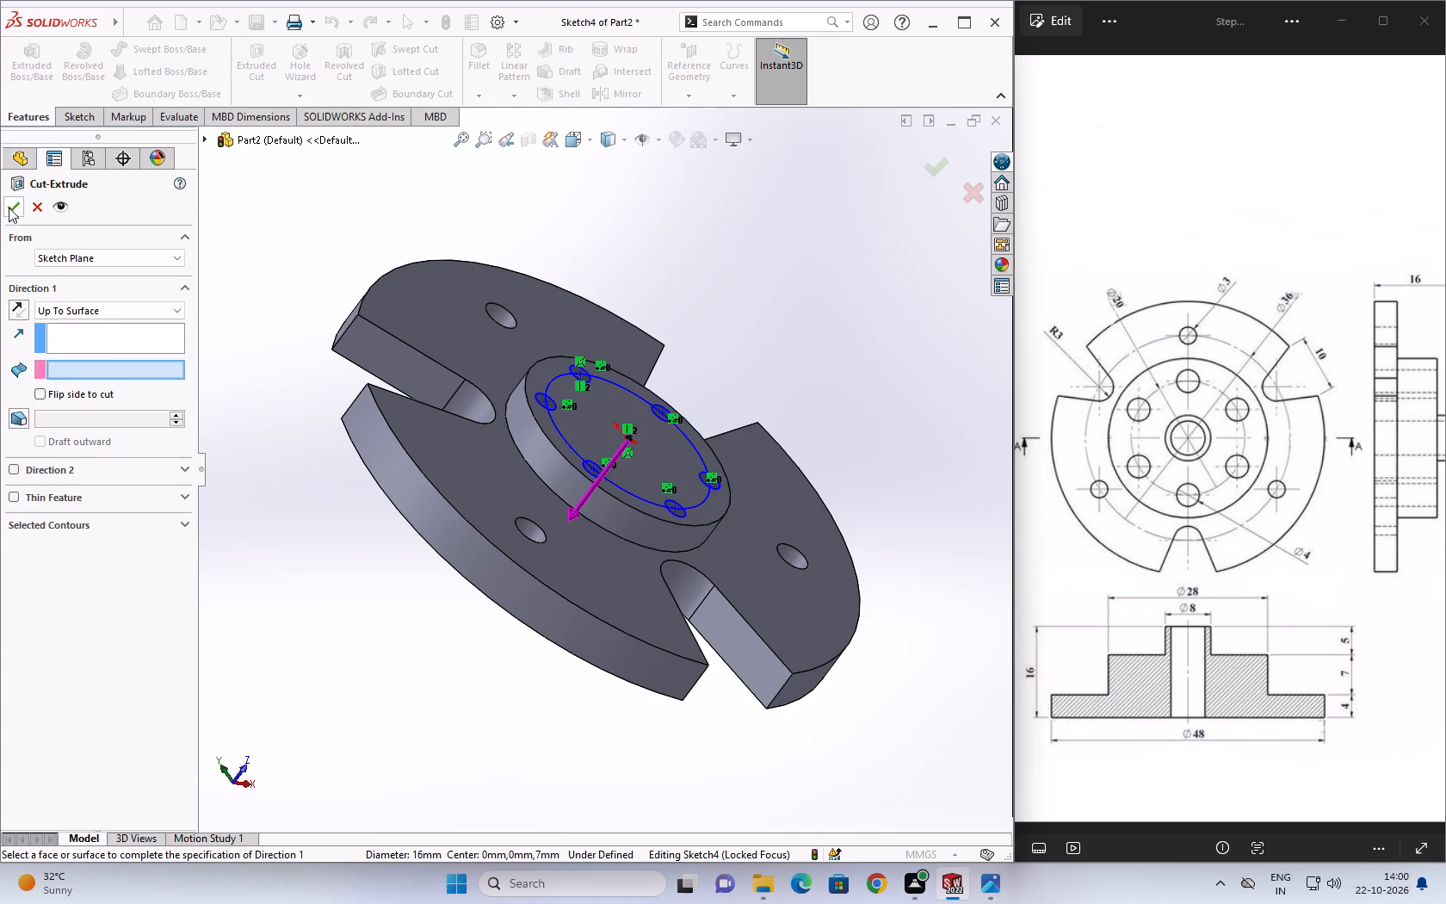
pyautogui.click(13, 211)
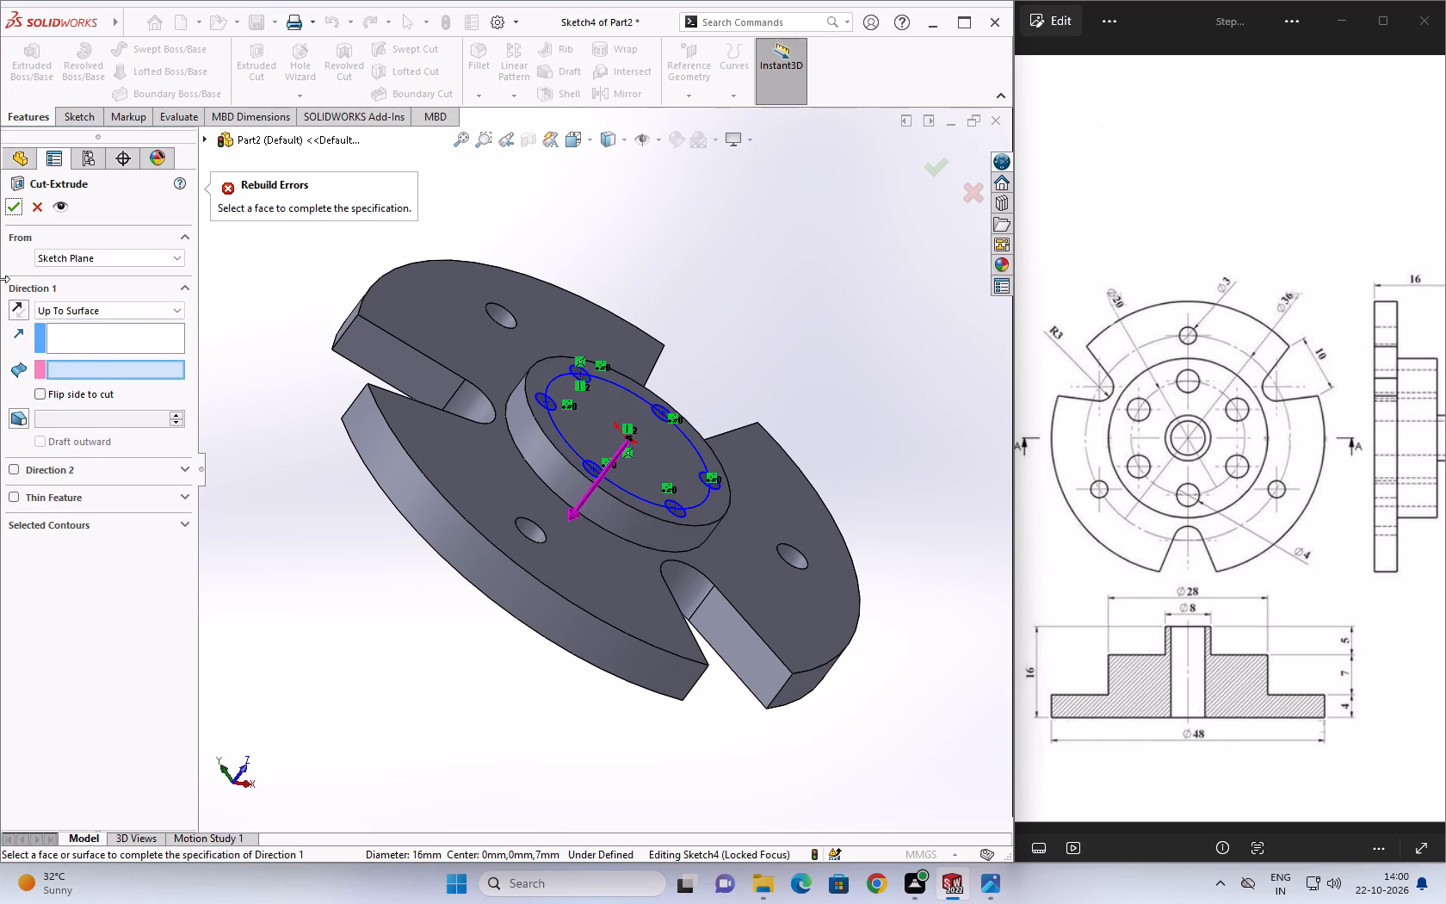
pyautogui.click(136, 312)
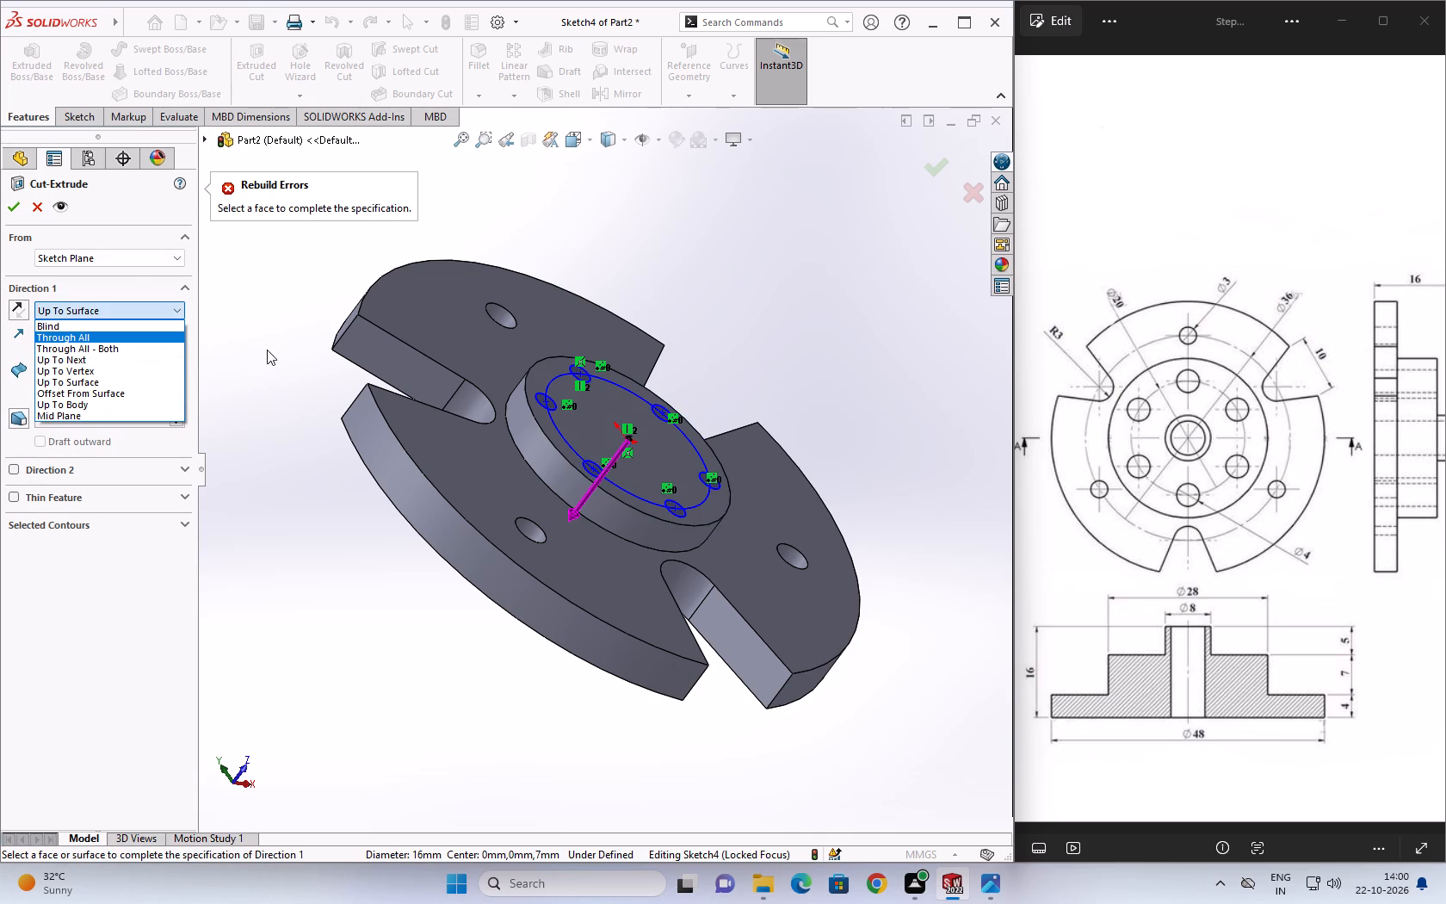
pyautogui.click(98, 375)
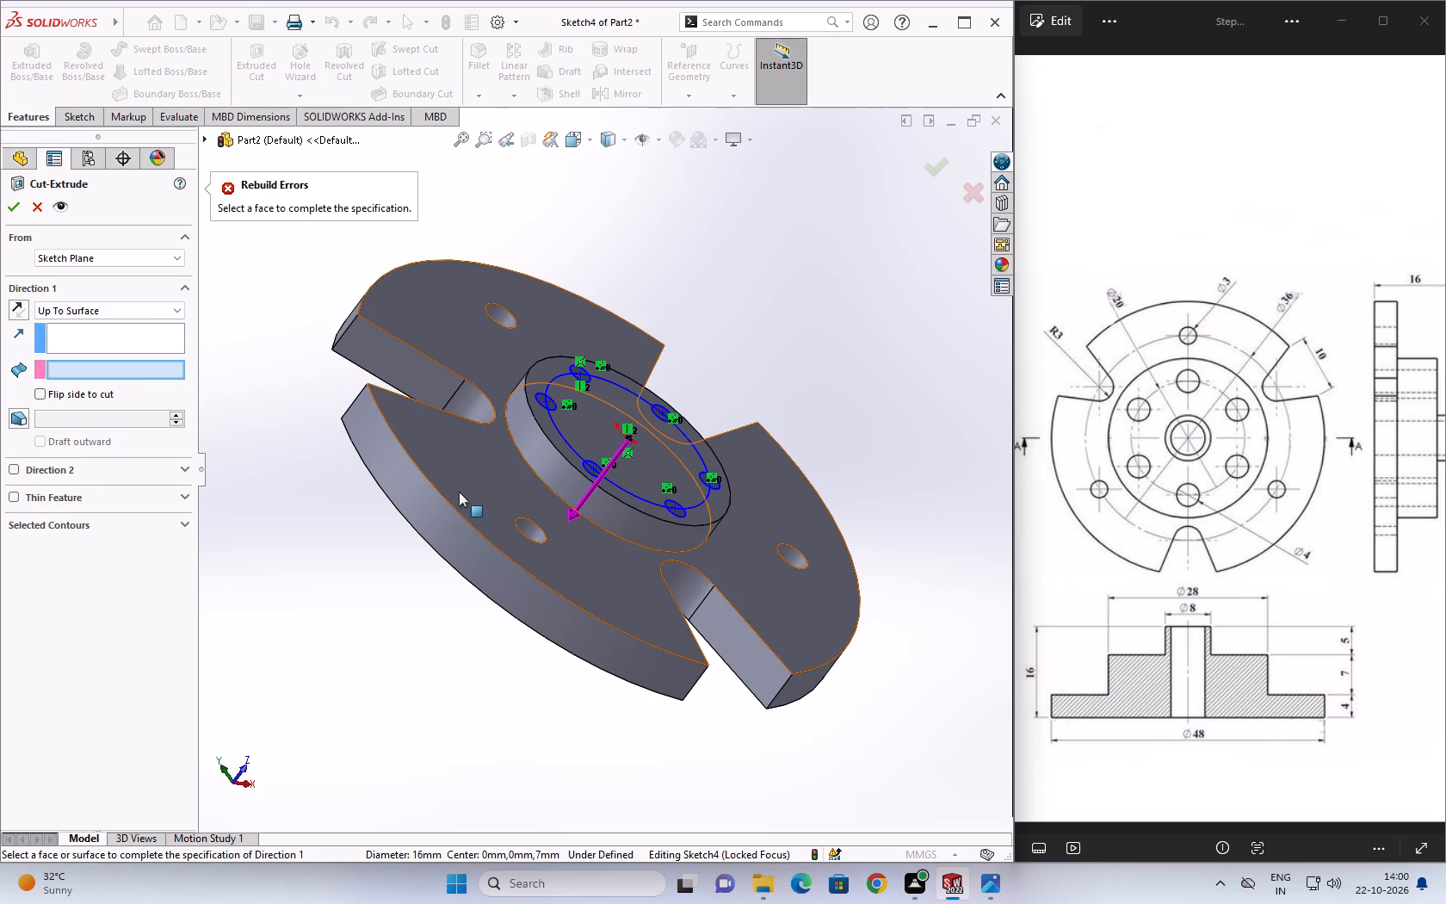
pyautogui.click(459, 492)
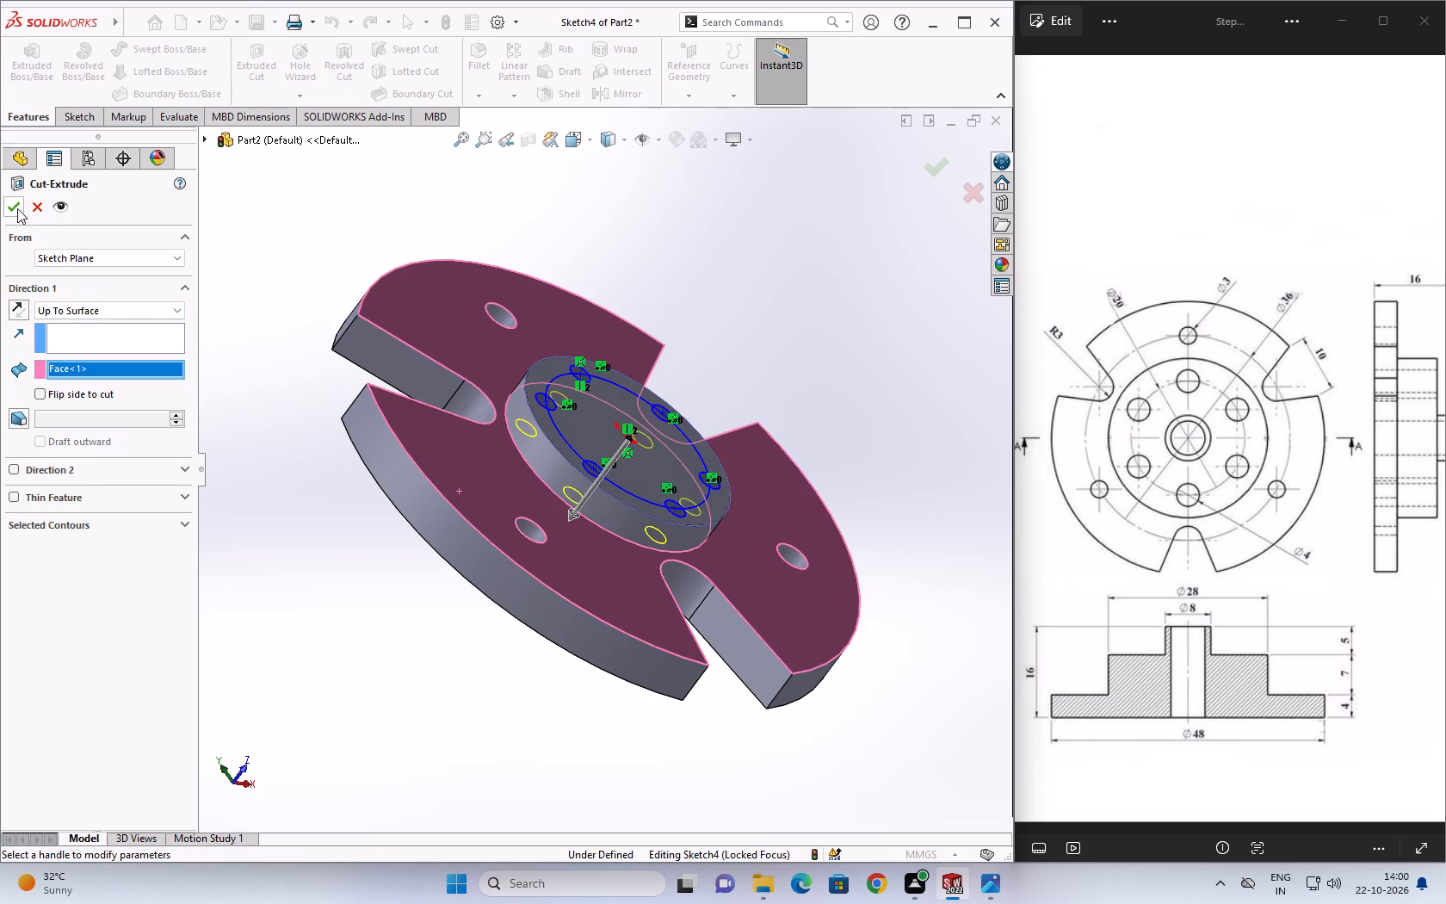
pyautogui.click(15, 208)
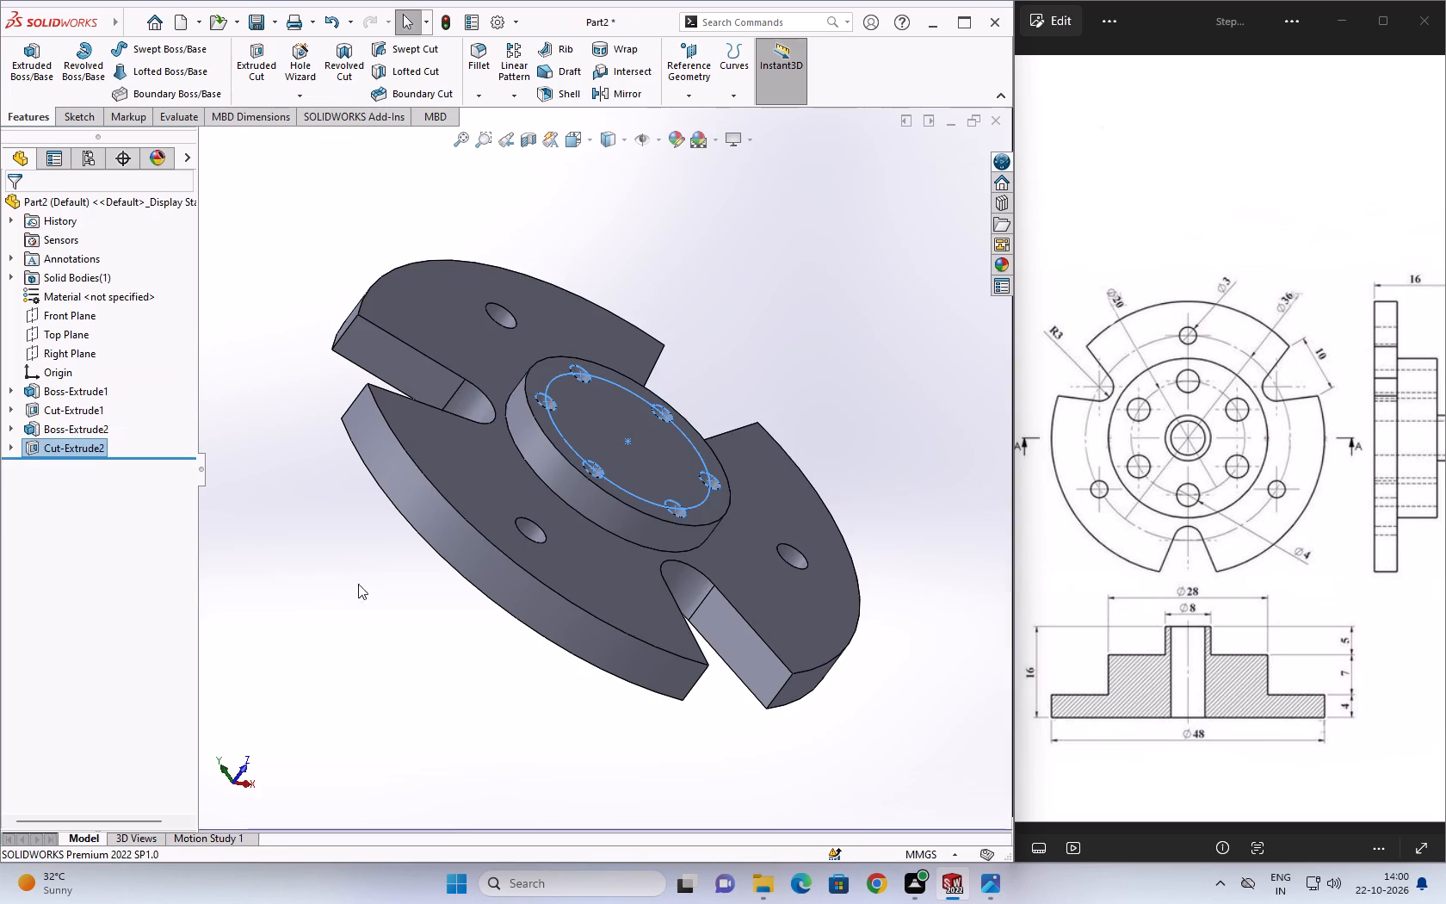
# Examine the model's hub holes from several sides and the isometric view in the reference drawing.
pyautogui.moveTo(396, 571); pyautogui.dragTo(298, 671, button='middle')
pyautogui.press('Escape')
pyautogui.press('Escape')
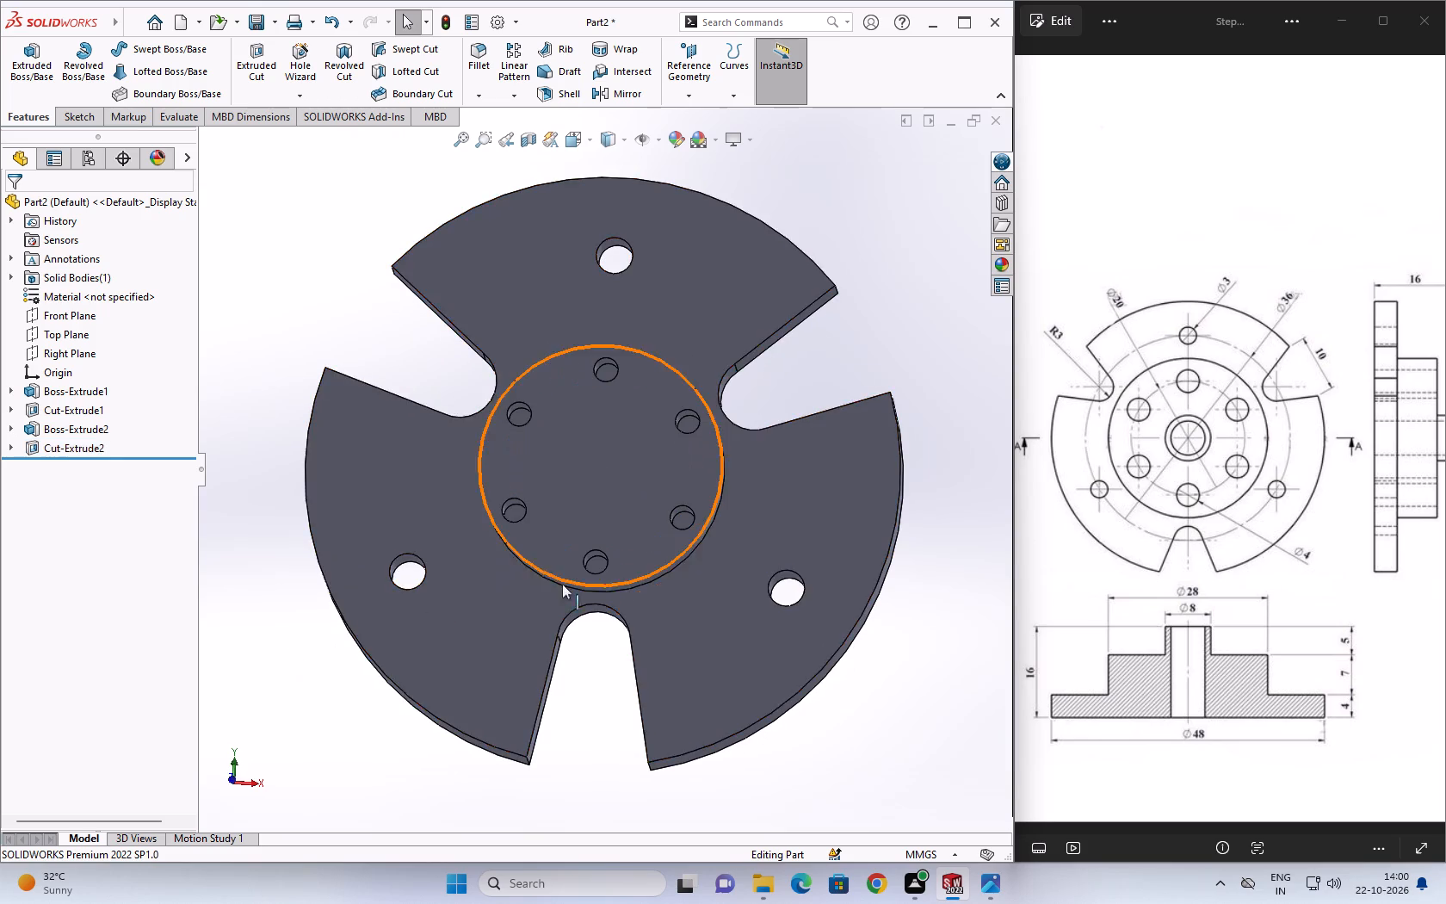
pyautogui.moveTo(579, 602); pyautogui.dragTo(558, 539, button='middle')
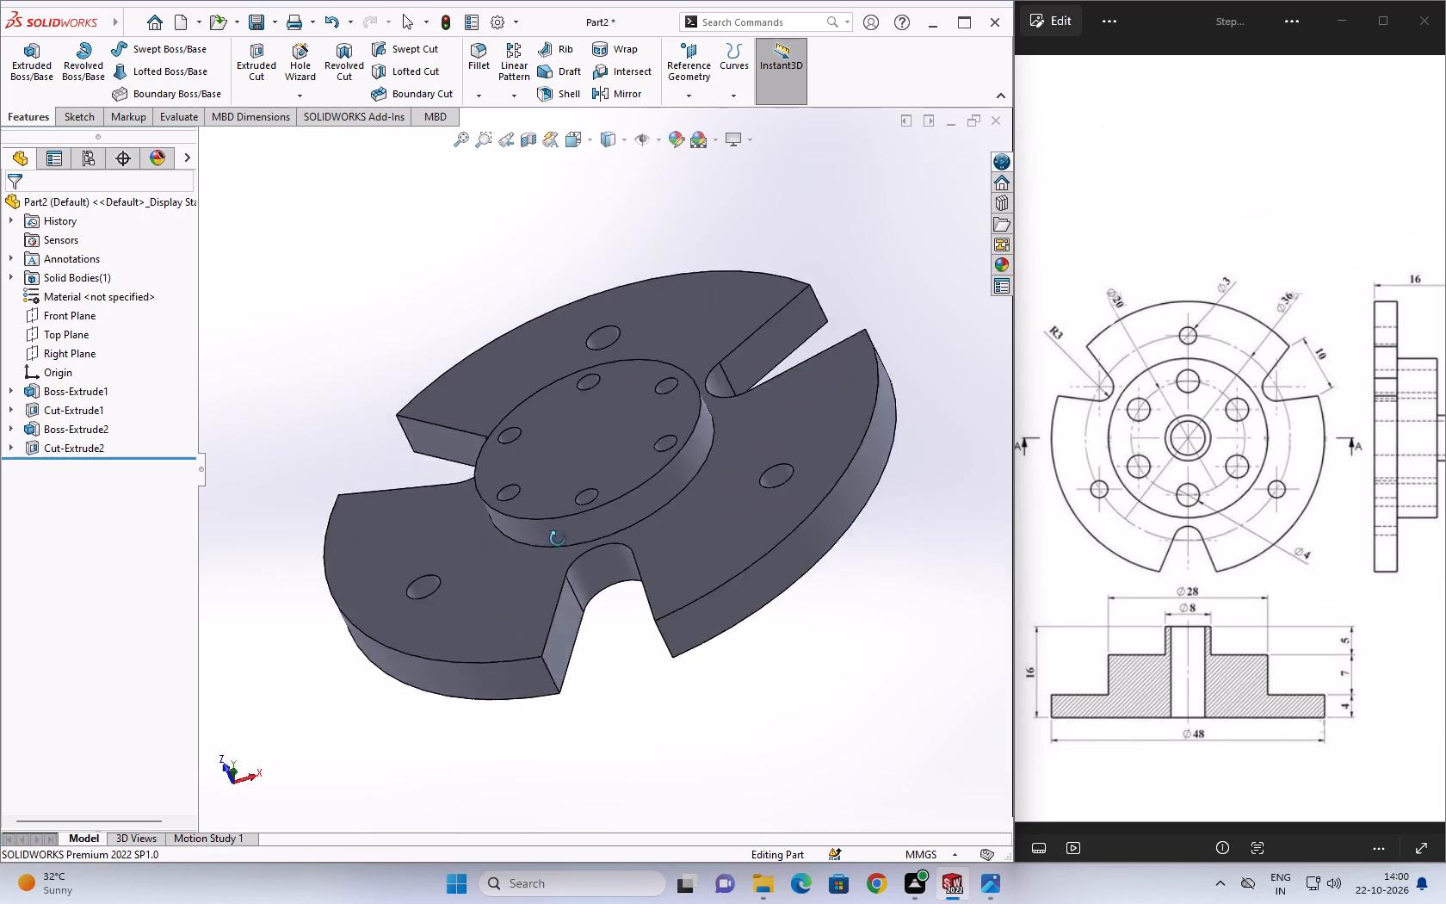
pyautogui.moveTo(558, 539); pyautogui.dragTo(457, 493, button='middle')
pyautogui.click(1223, 528)
pyautogui.scroll(-5, 1251, 560)
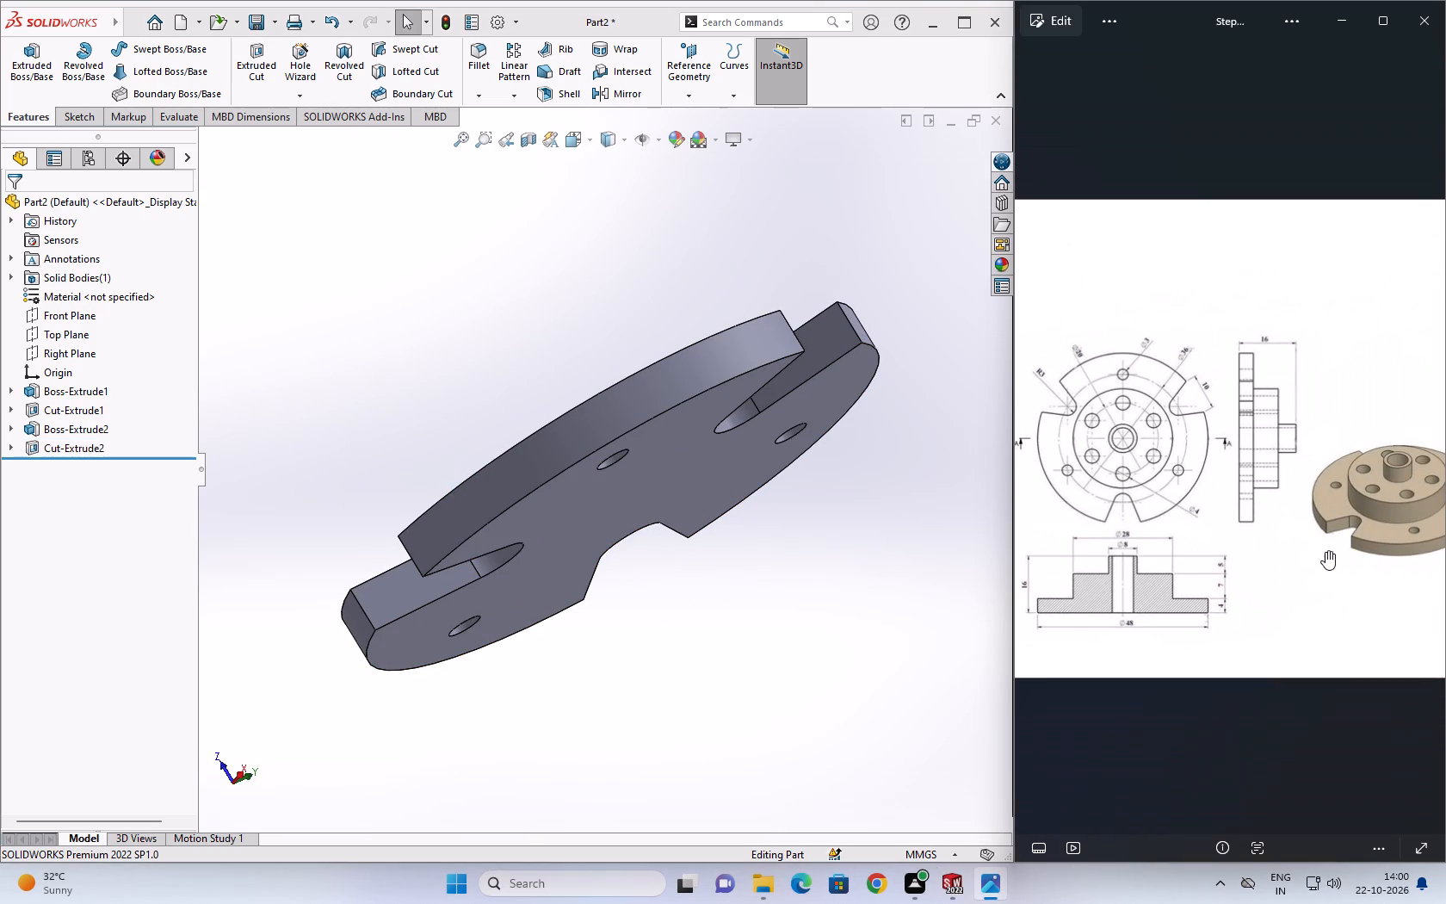
pyautogui.moveTo(1401, 464); pyautogui.dragTo(1381, 527, button='middle')
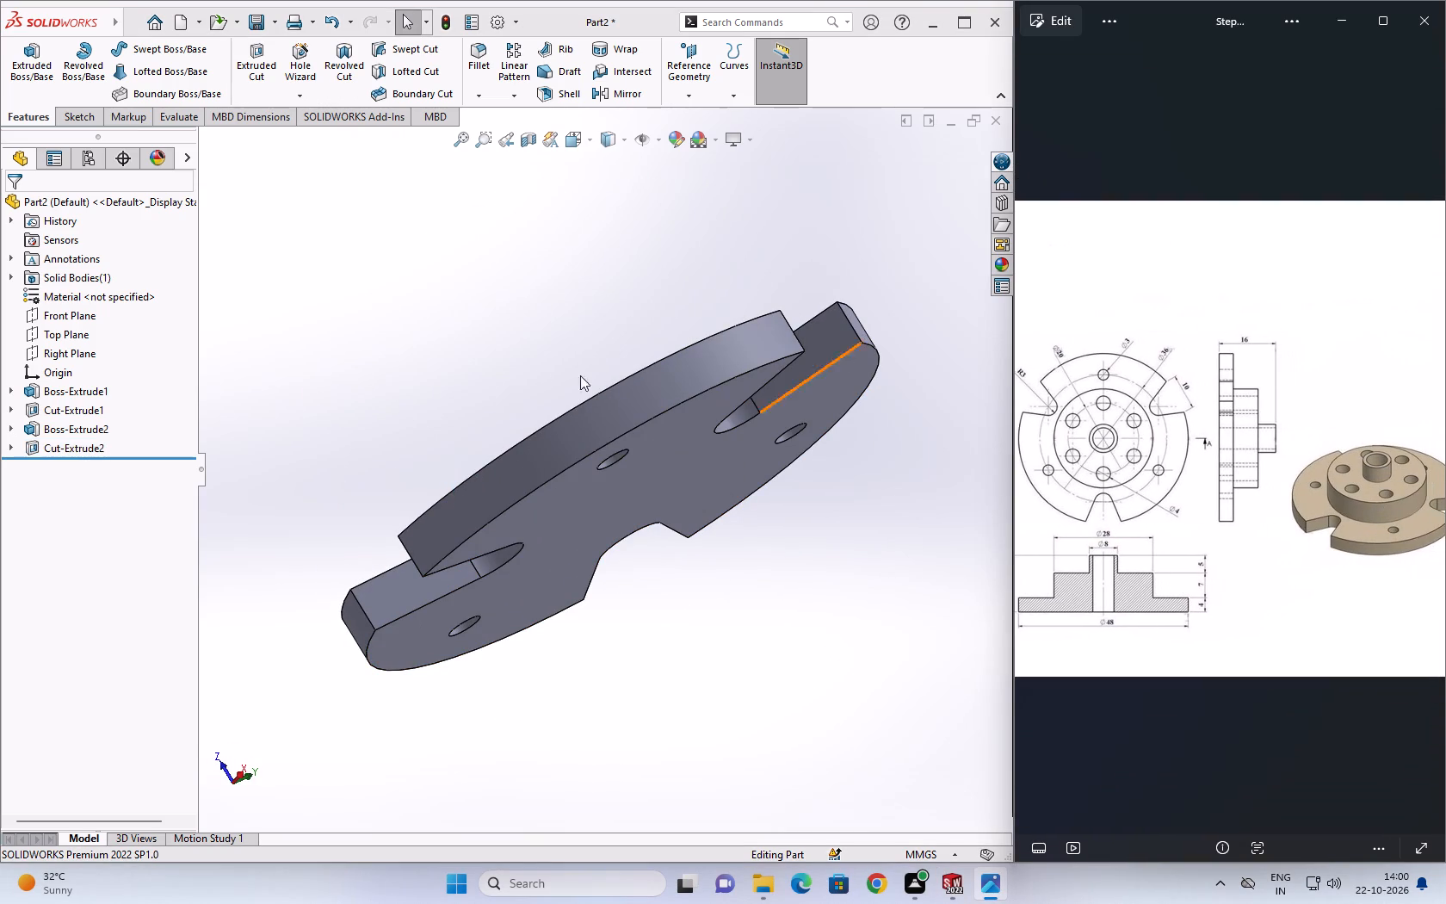
# Sketch a 4 mm radius circle centred on the origin on the hub boss's end face.
pyautogui.moveTo(547, 325); pyautogui.dragTo(684, 489, button='middle')
pyautogui.click(599, 492)
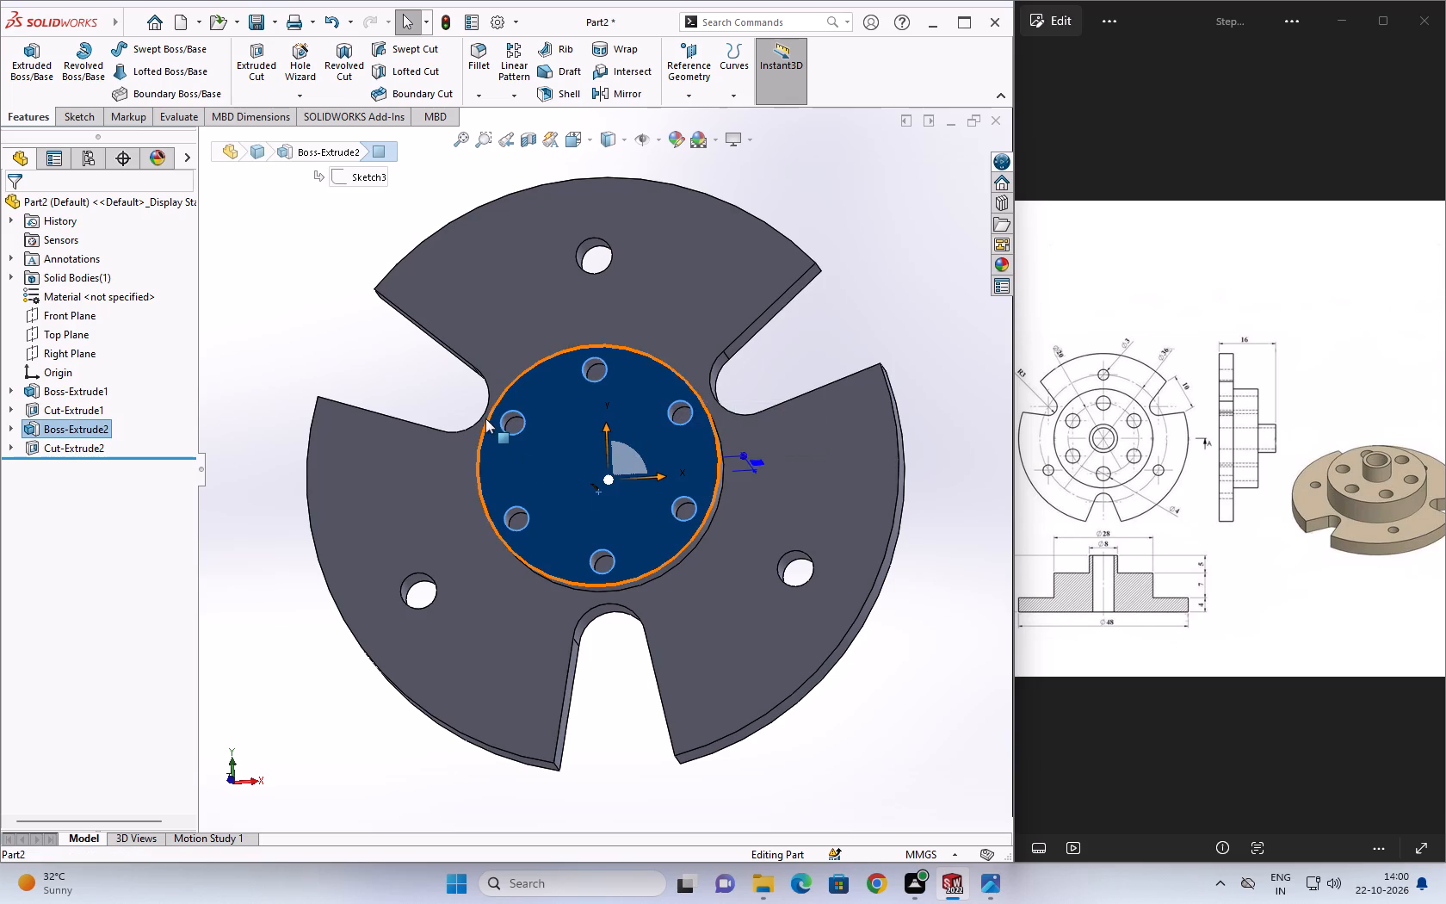
pyautogui.click(78, 111)
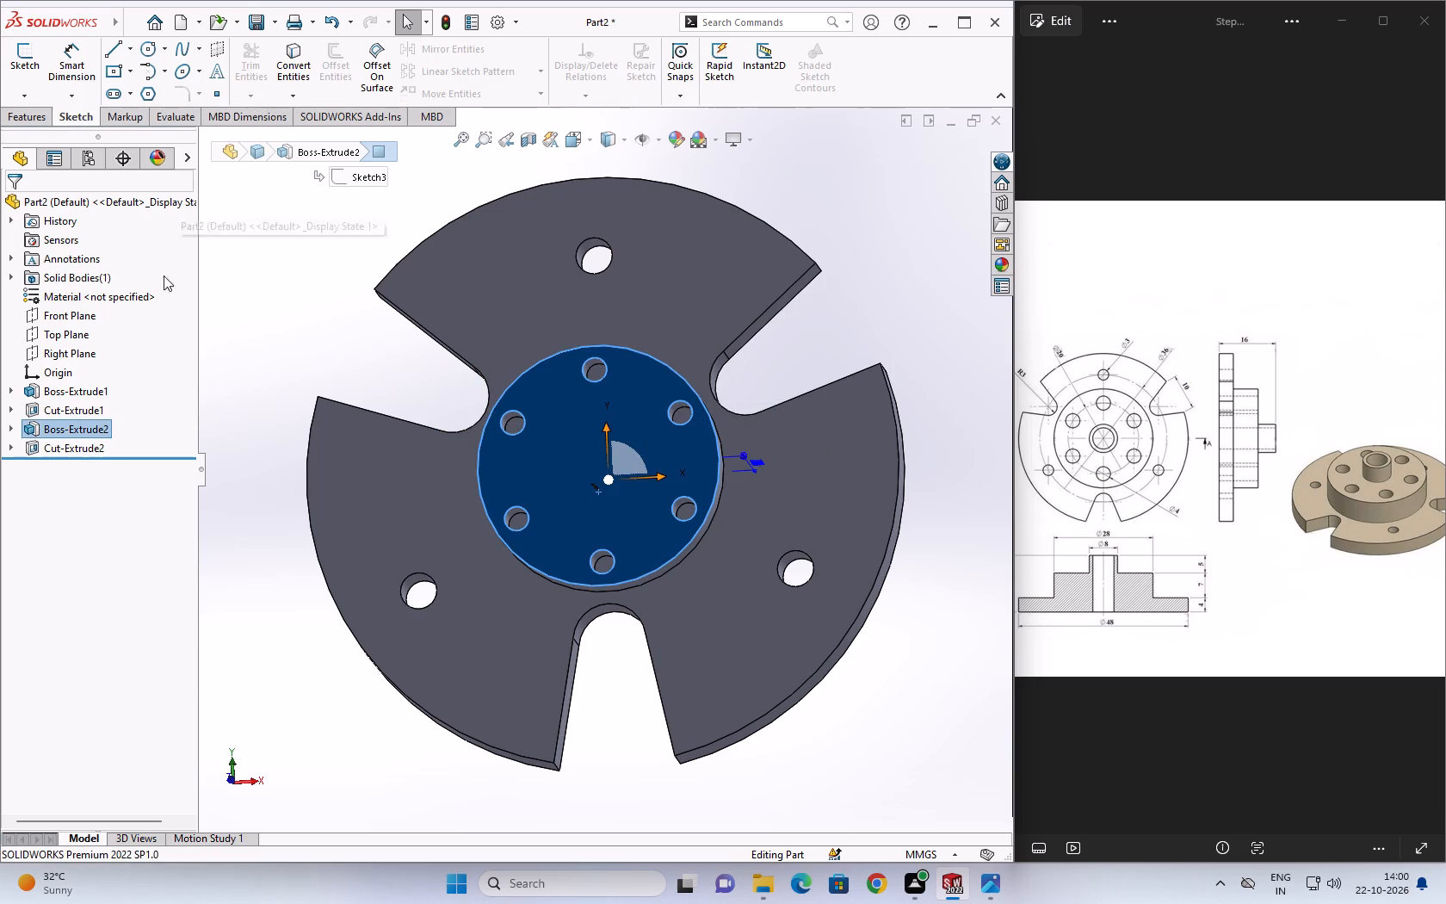
pyautogui.click(594, 486)
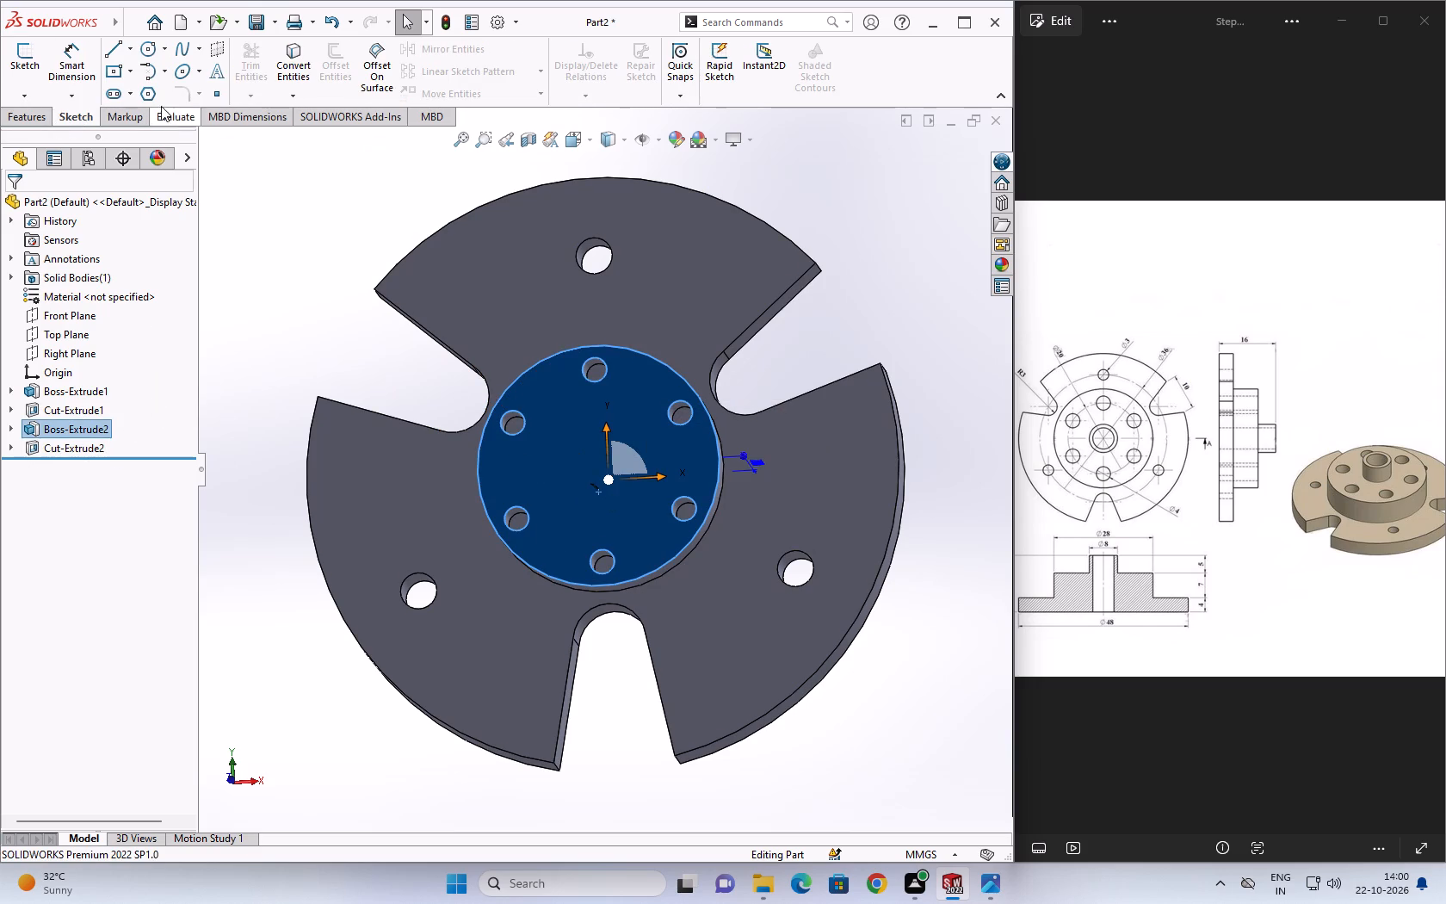
pyautogui.click(151, 53)
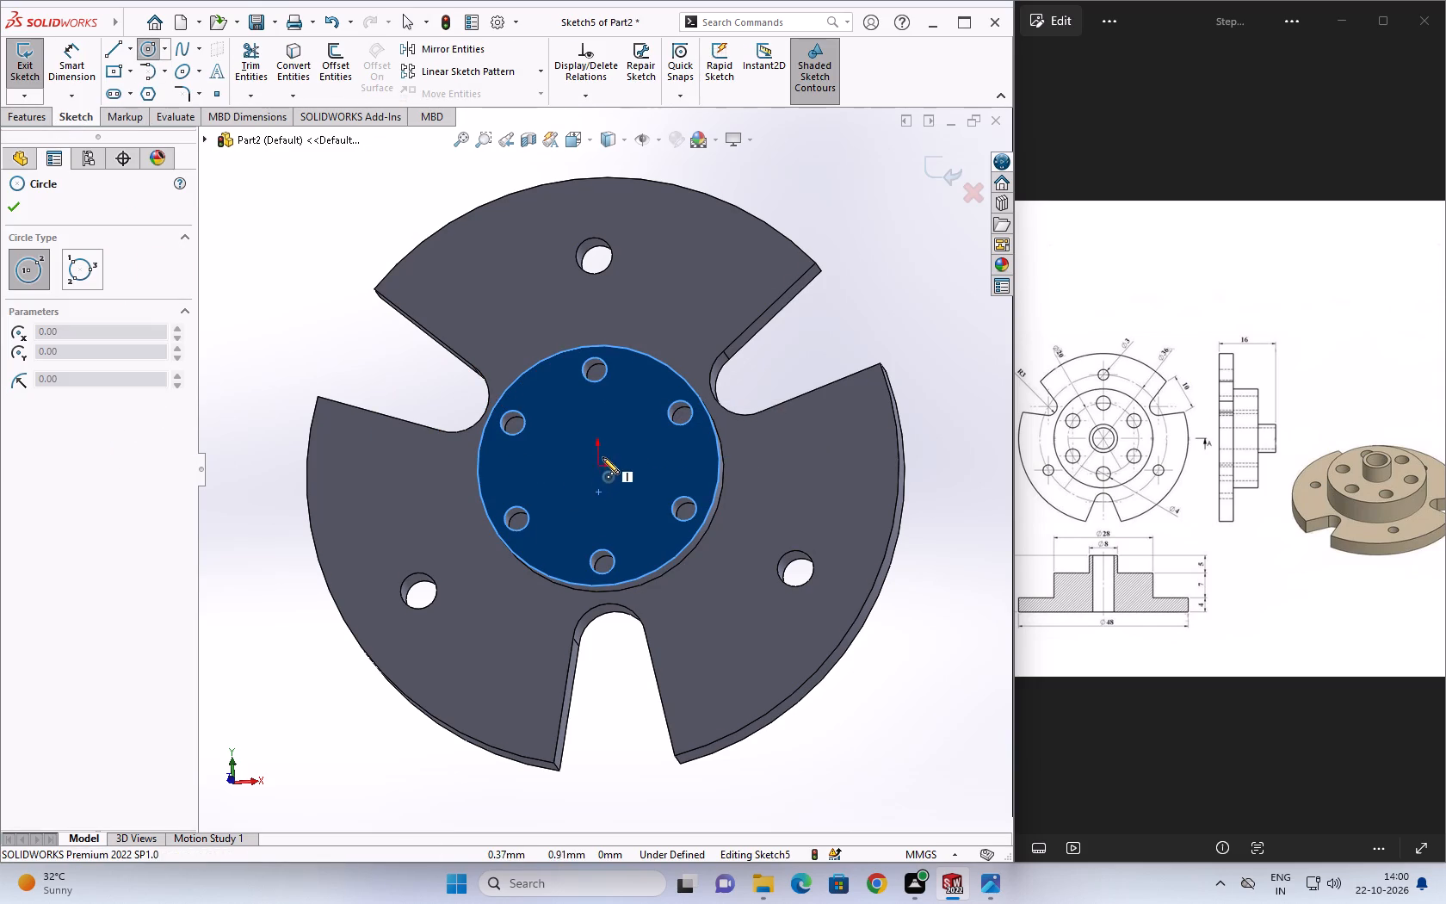
pyautogui.click(599, 466)
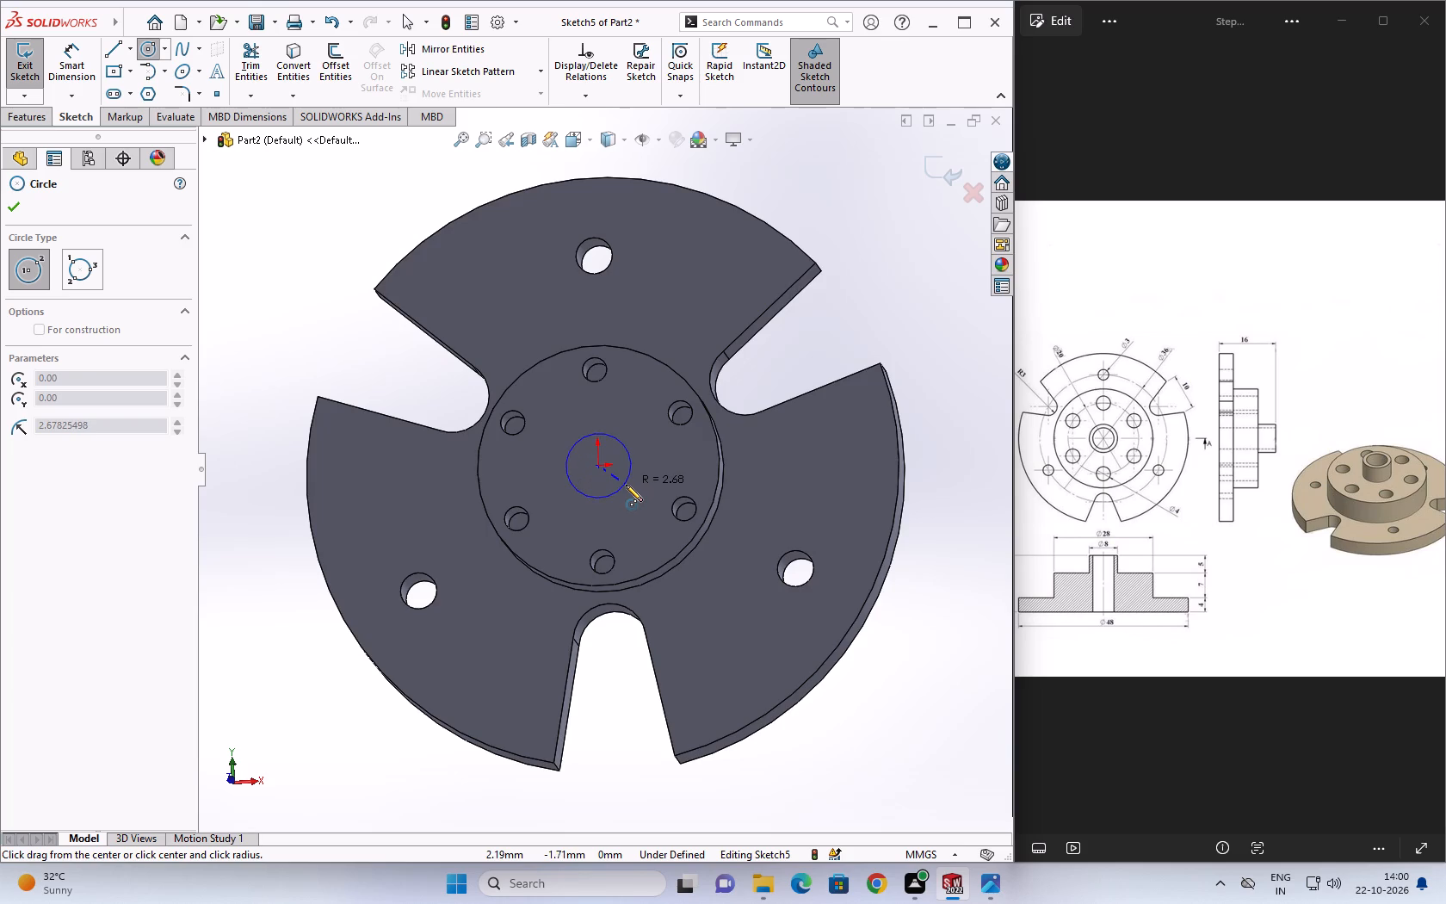
pyautogui.scroll(2, 626, 485)
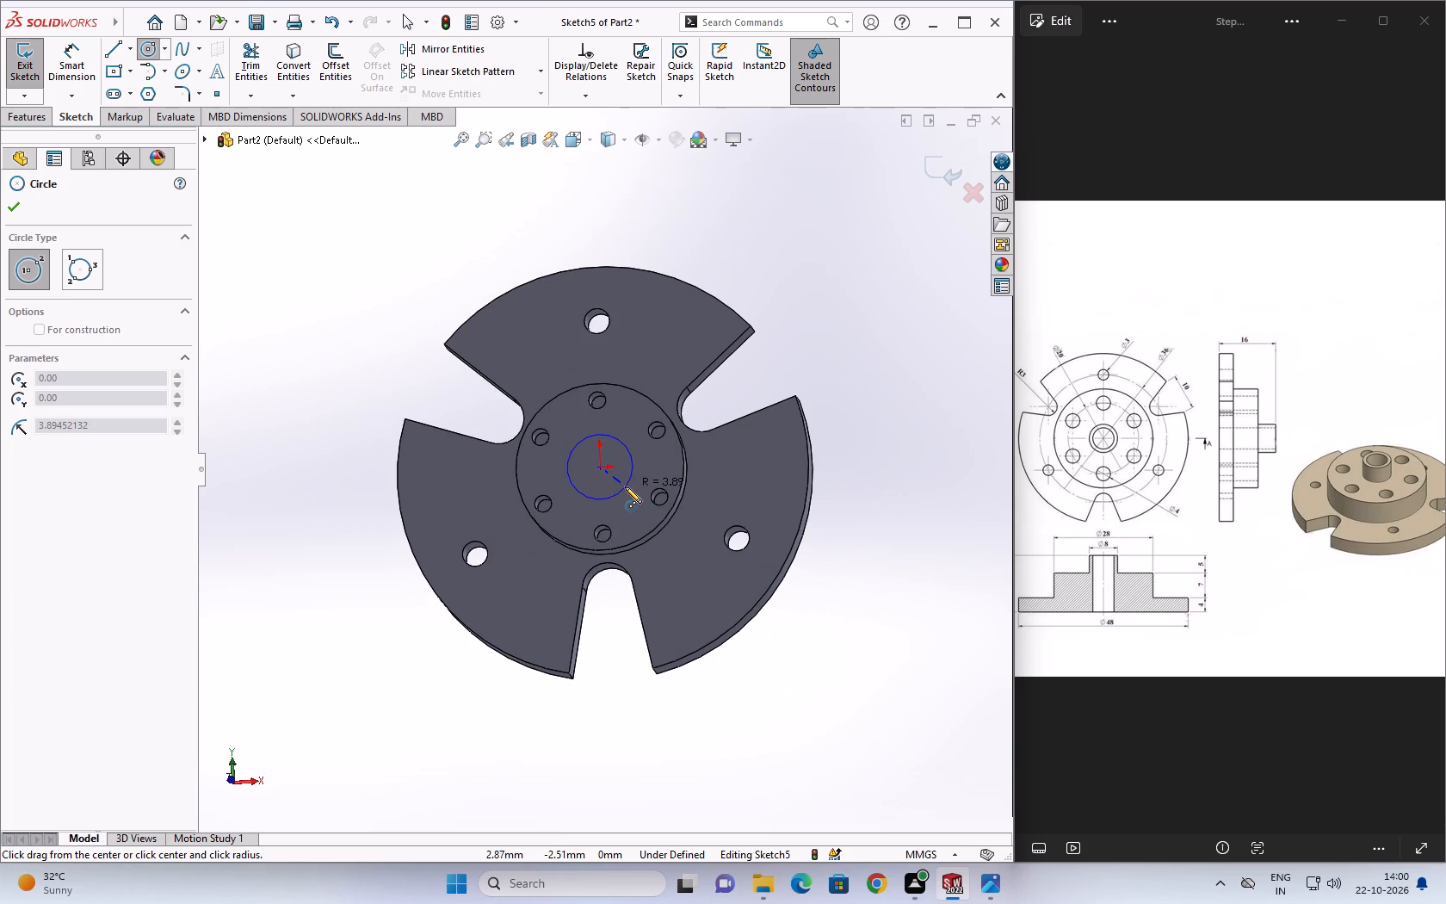
pyautogui.scroll(1, 625, 486)
pyautogui.click(623, 486)
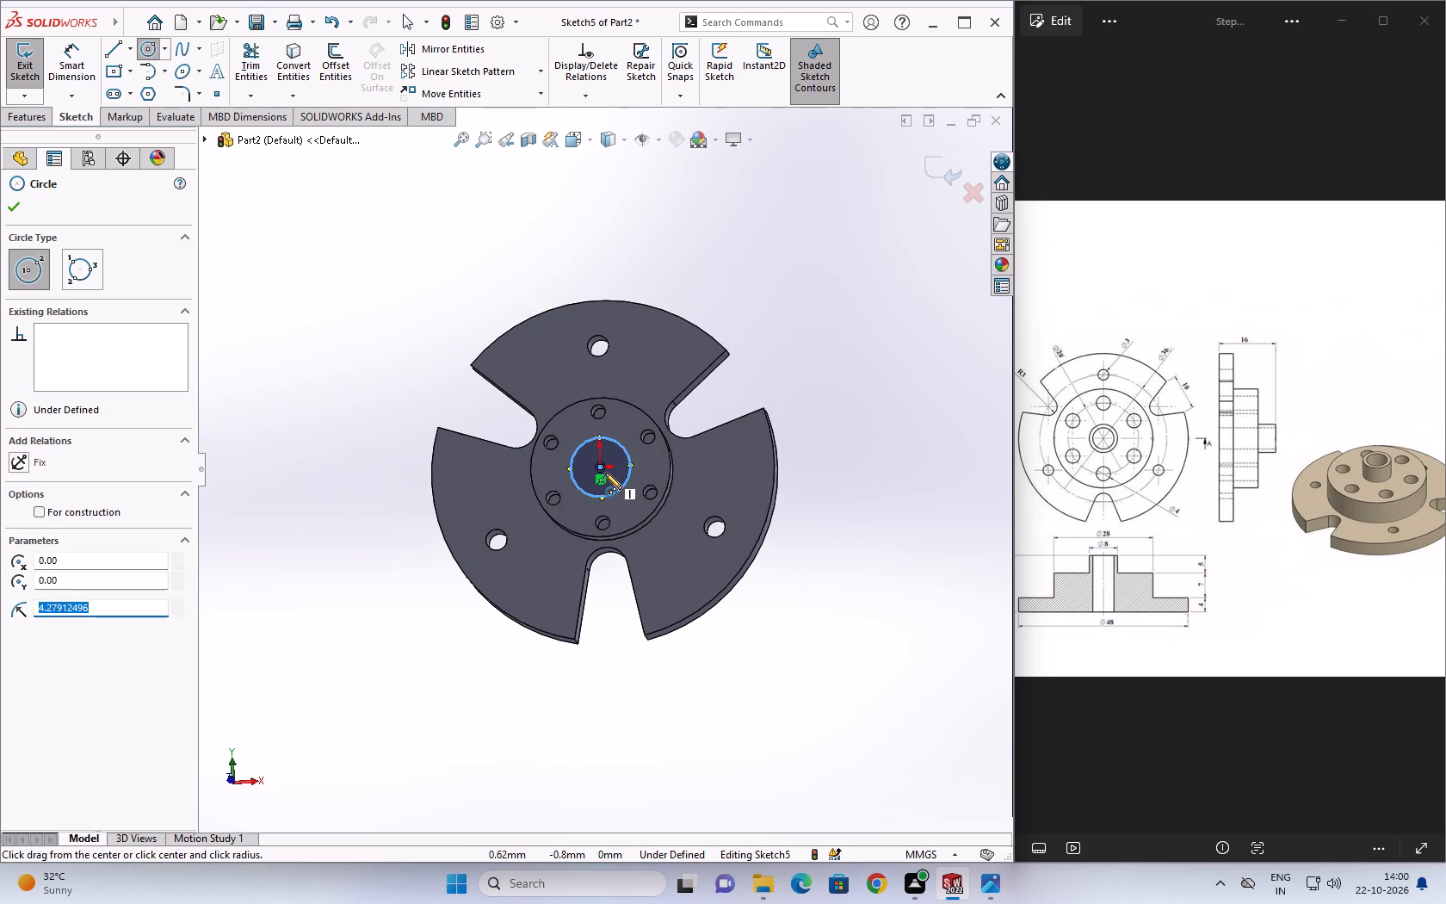
pyautogui.press('4')
pyautogui.press('Return')
pyautogui.press('Escape')
pyautogui.press('Escape')
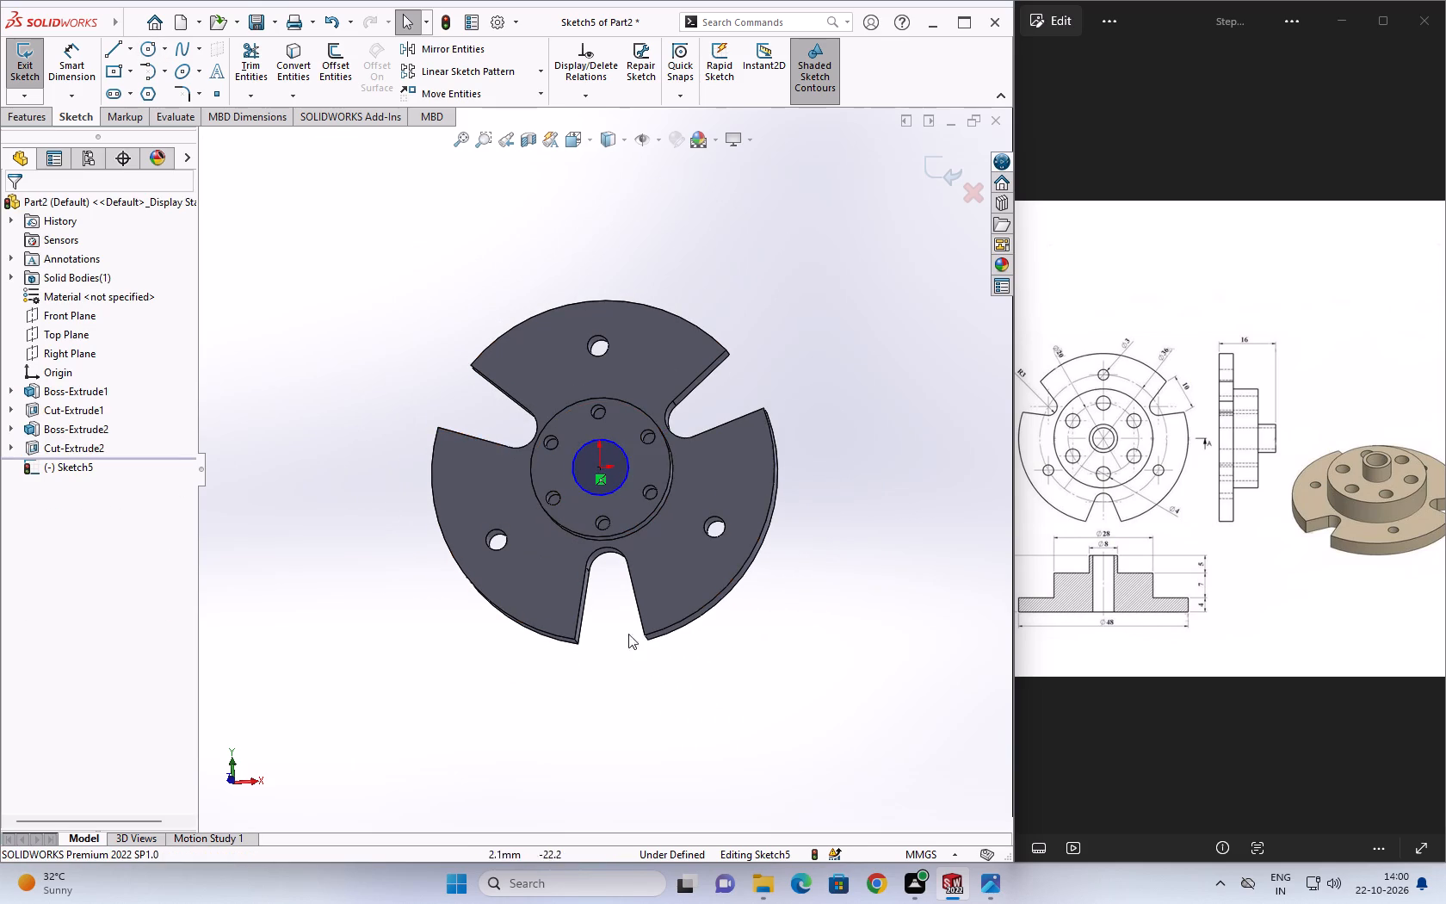
# Offset the 4 mm radius circle outward by 1 mm to form a concentric ring profile.
pyautogui.scroll(5, 610, 519)
pyautogui.scroll(-3, 624, 502)
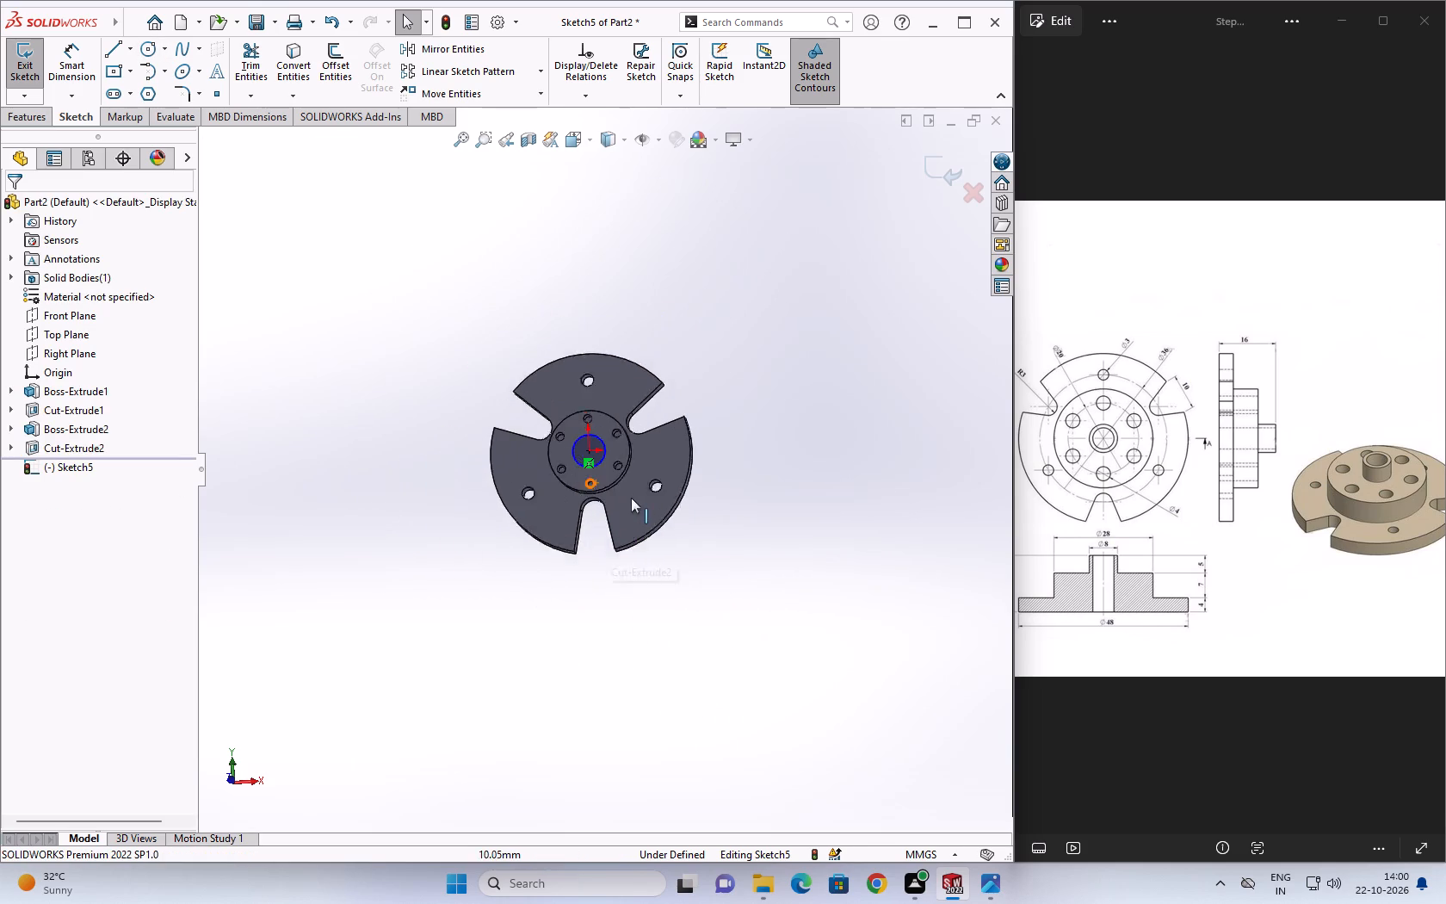
pyautogui.scroll(-5, 631, 498)
pyautogui.moveTo(533, 449); pyautogui.dragTo(557, 472, button='middle')
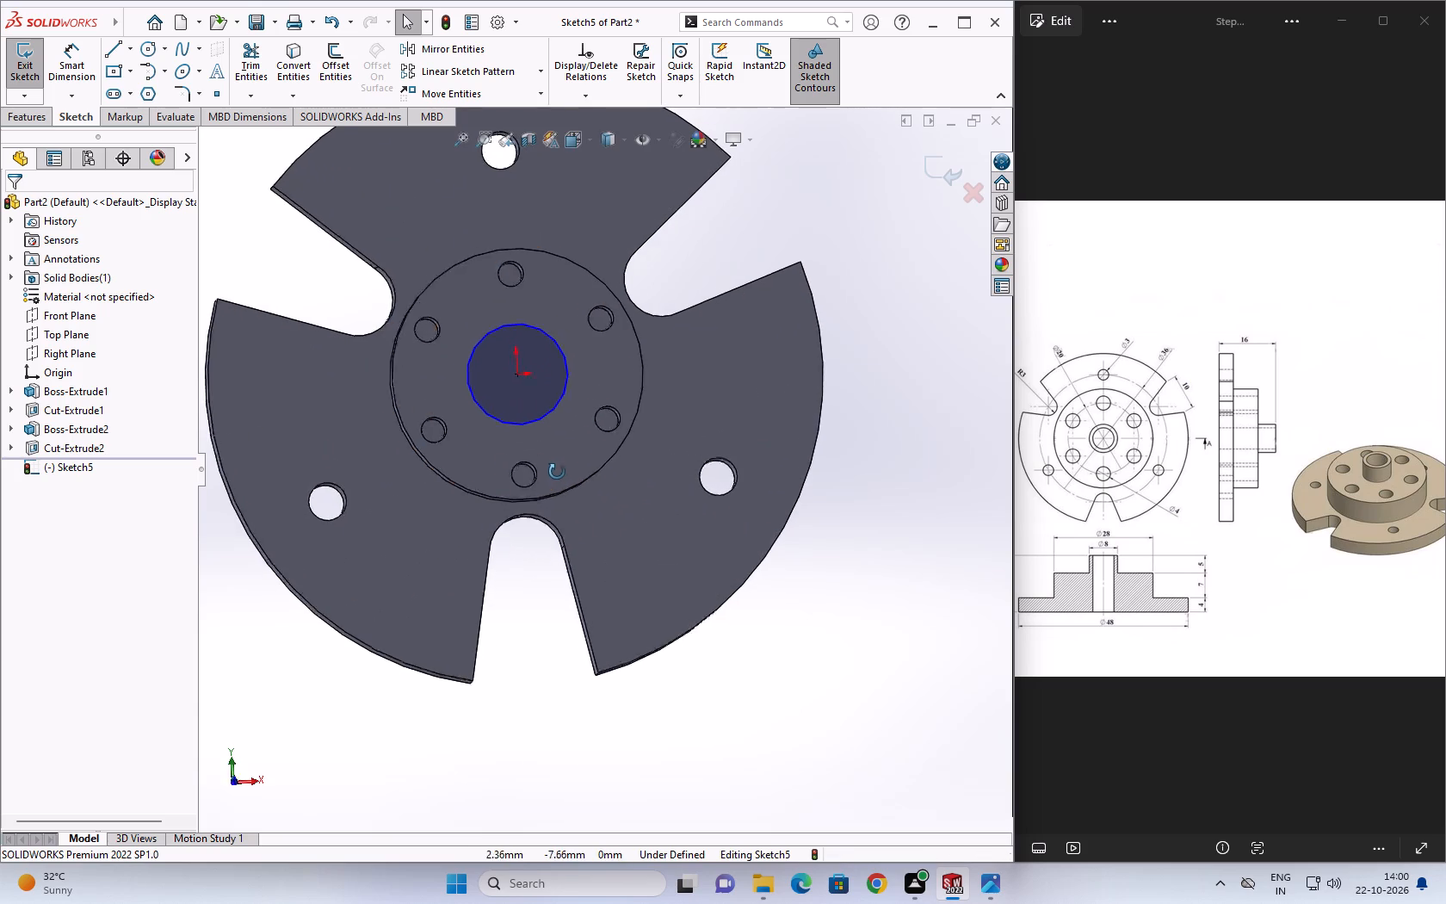
pyautogui.moveTo(557, 472); pyautogui.dragTo(572, 483, button='middle')
pyautogui.click(343, 53)
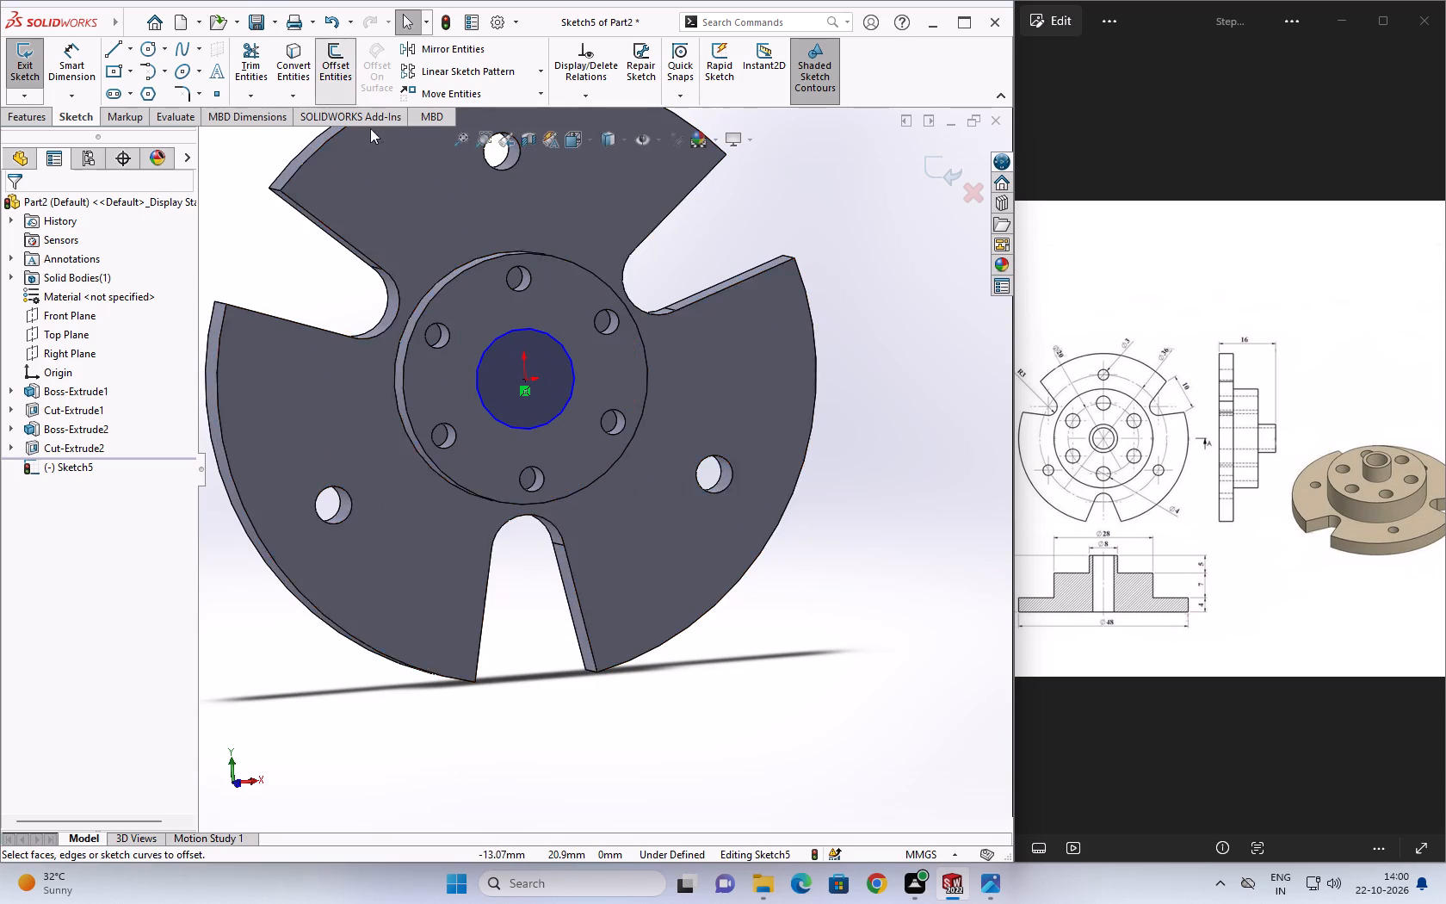
pyautogui.click(512, 331)
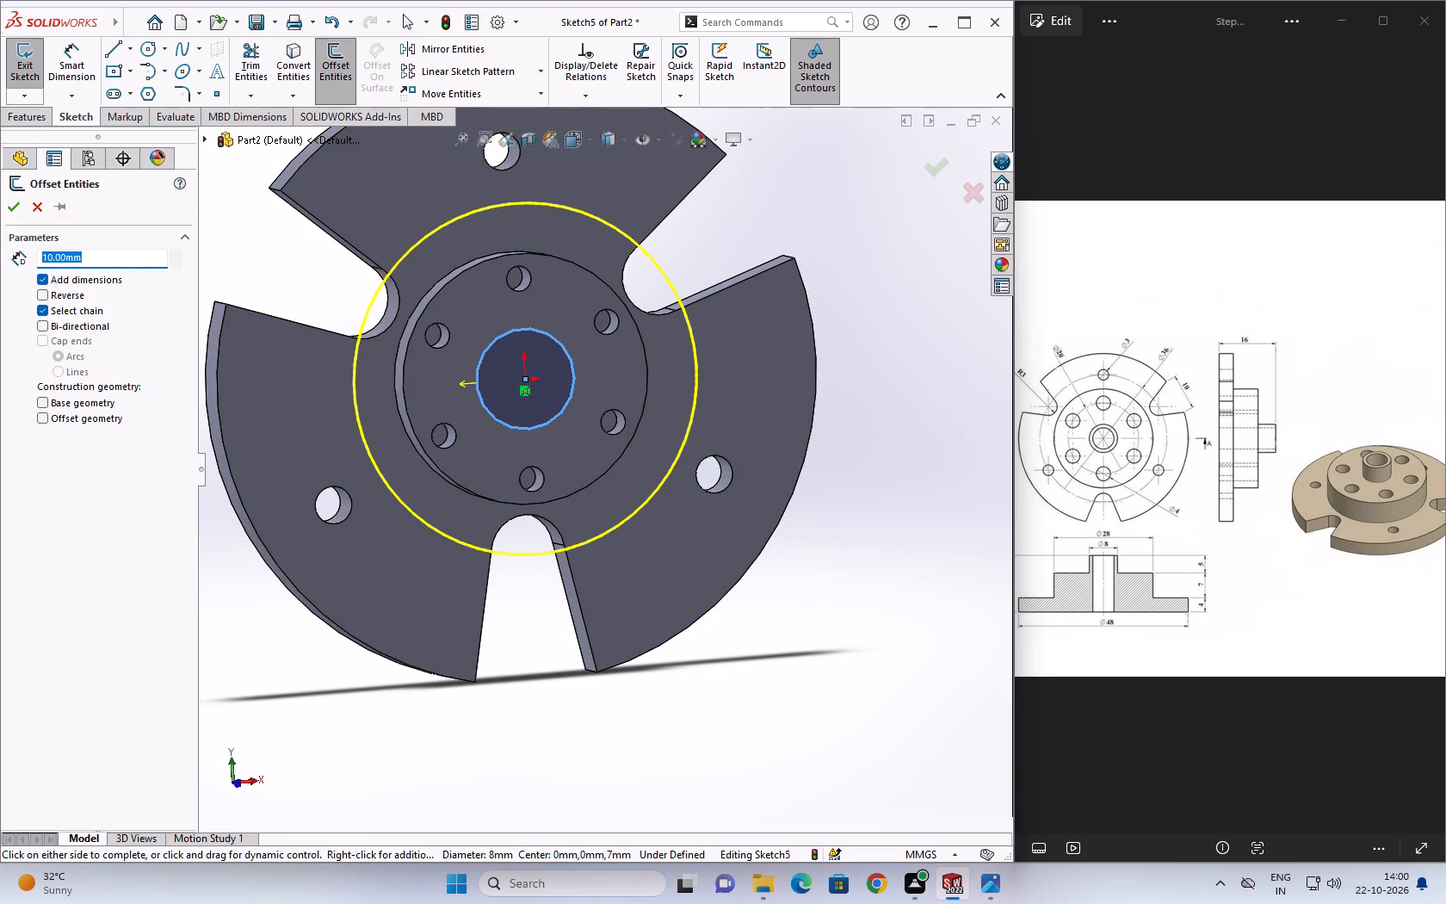
pyautogui.press('2')
pyautogui.press('Return')
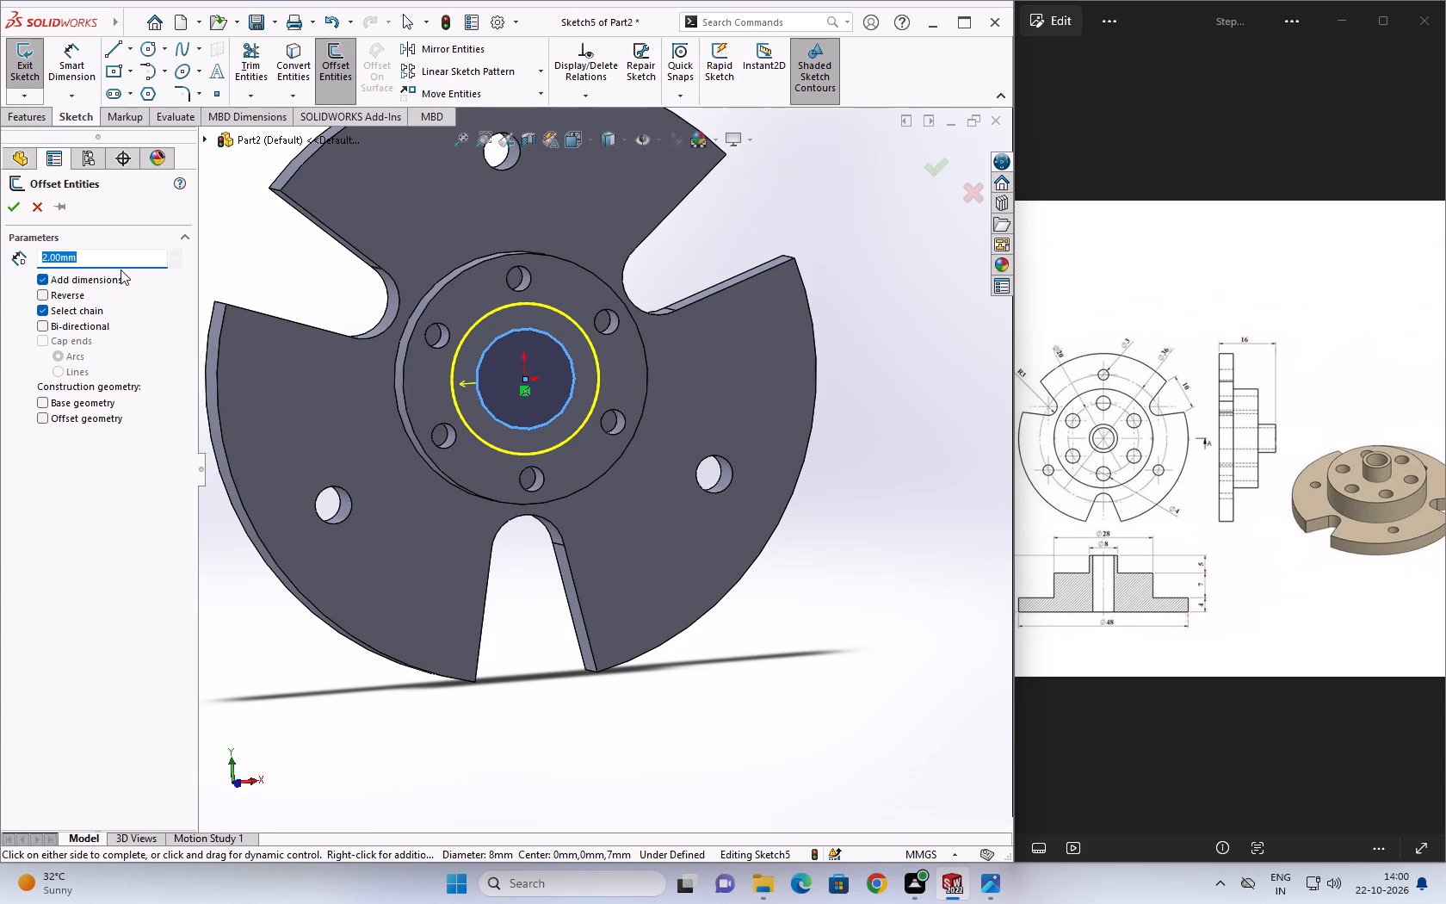
pyautogui.press('1')
pyautogui.press('Return')
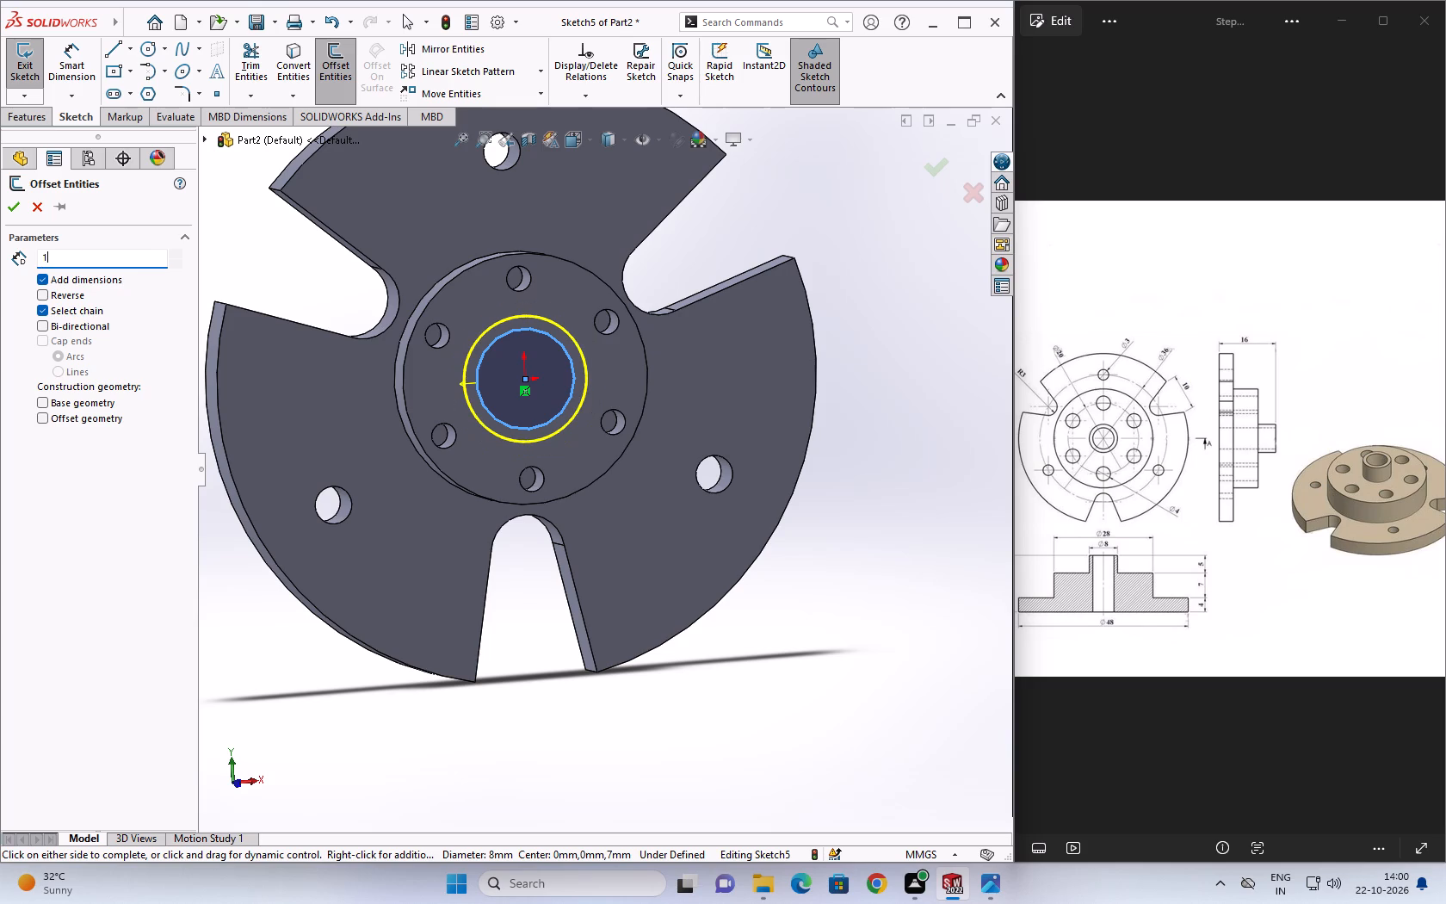
pyautogui.click(19, 207)
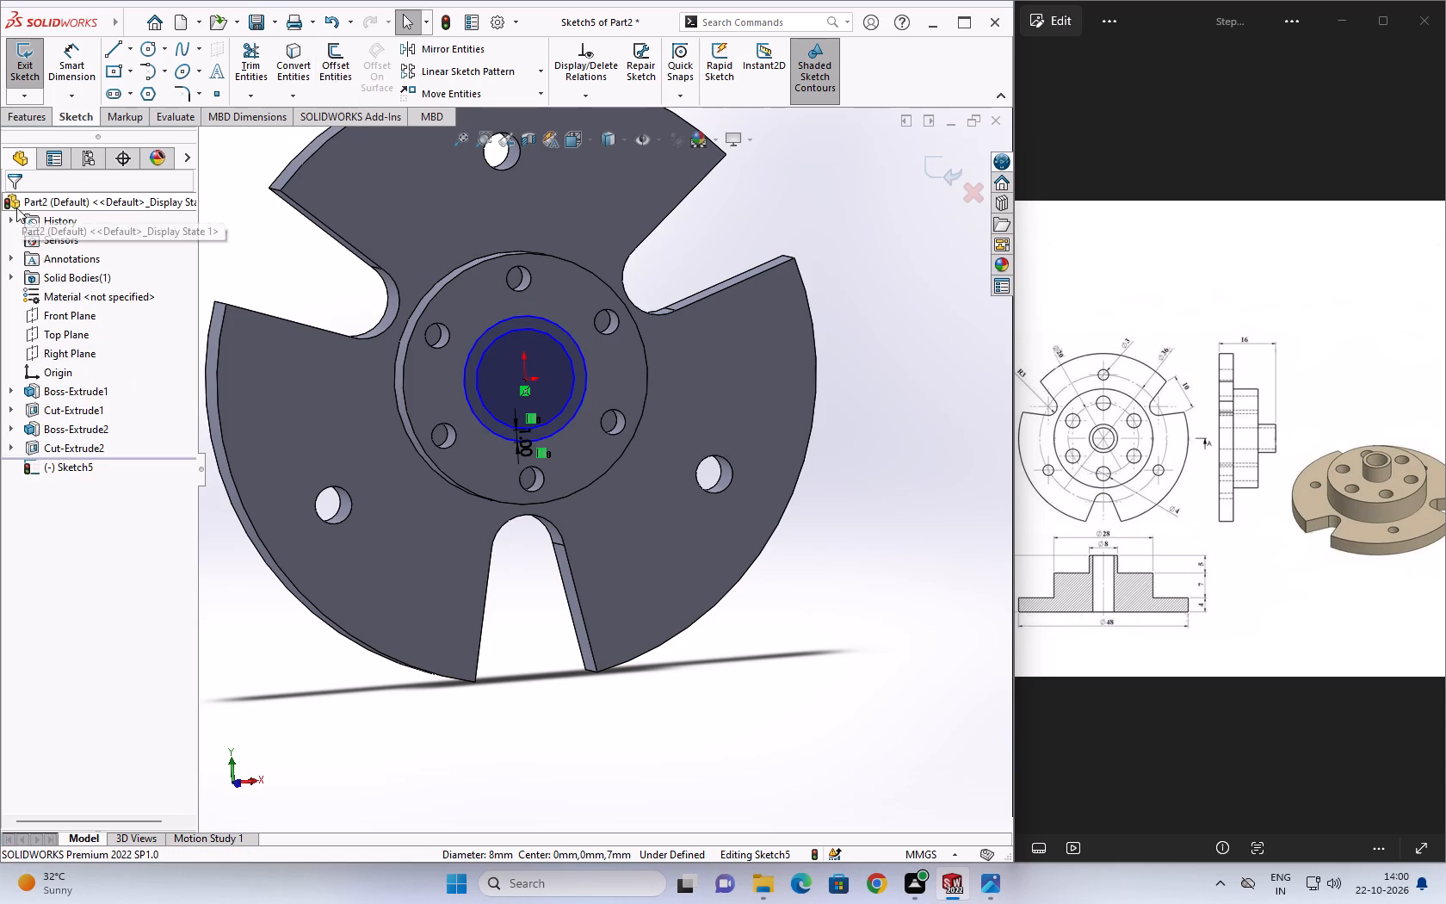
# Extrude the ring profile away from the hub face as a 5 mm Blind boss with merged result.
pyautogui.moveTo(521, 520); pyautogui.dragTo(349, 469, button='middle')
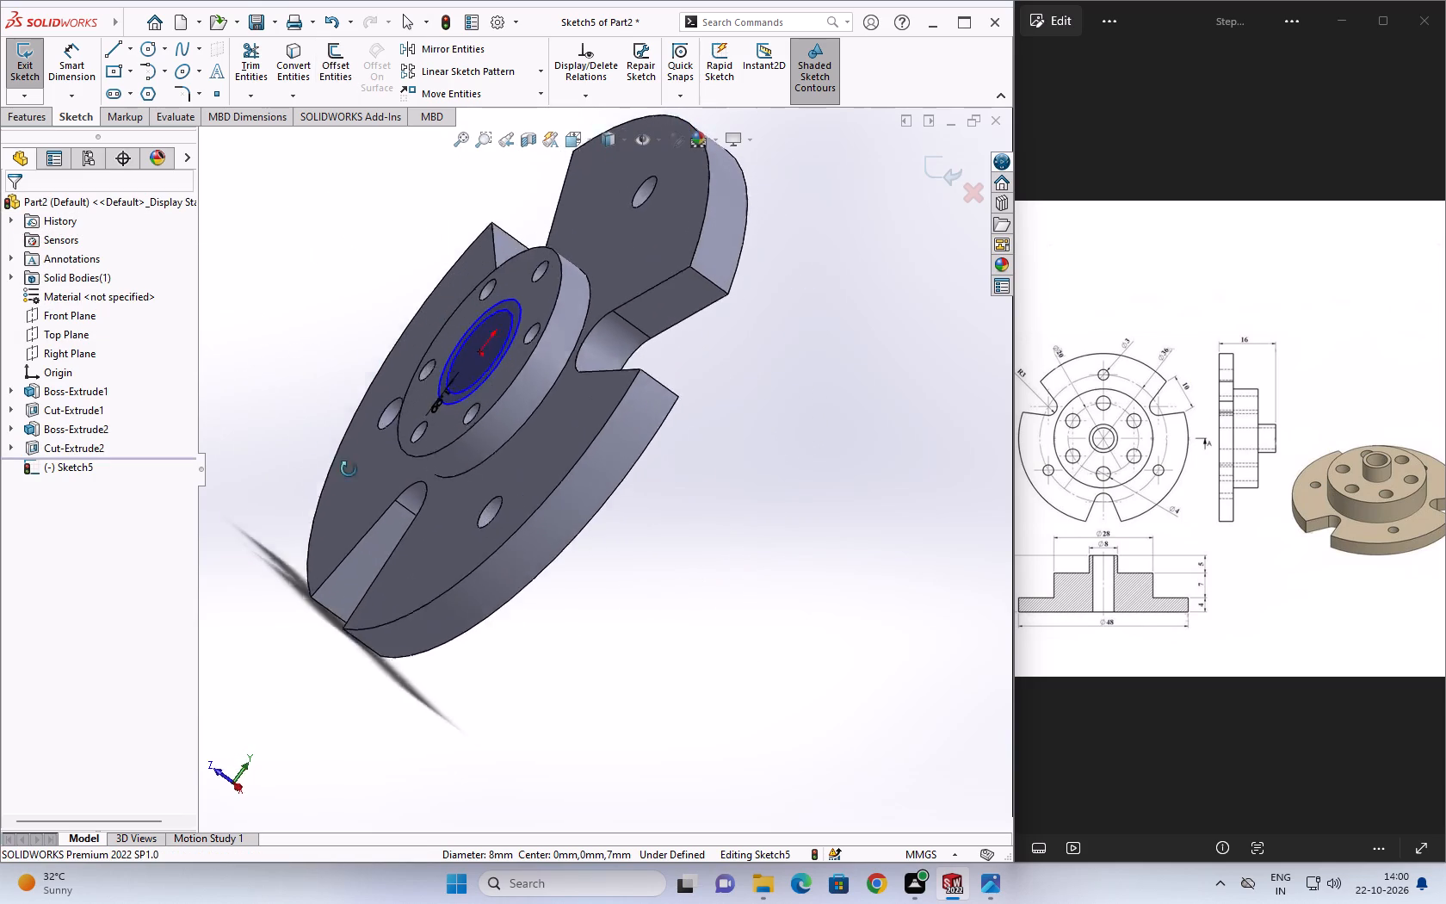
pyautogui.moveTo(349, 469); pyautogui.dragTo(387, 500, button='middle')
pyautogui.click(37, 115)
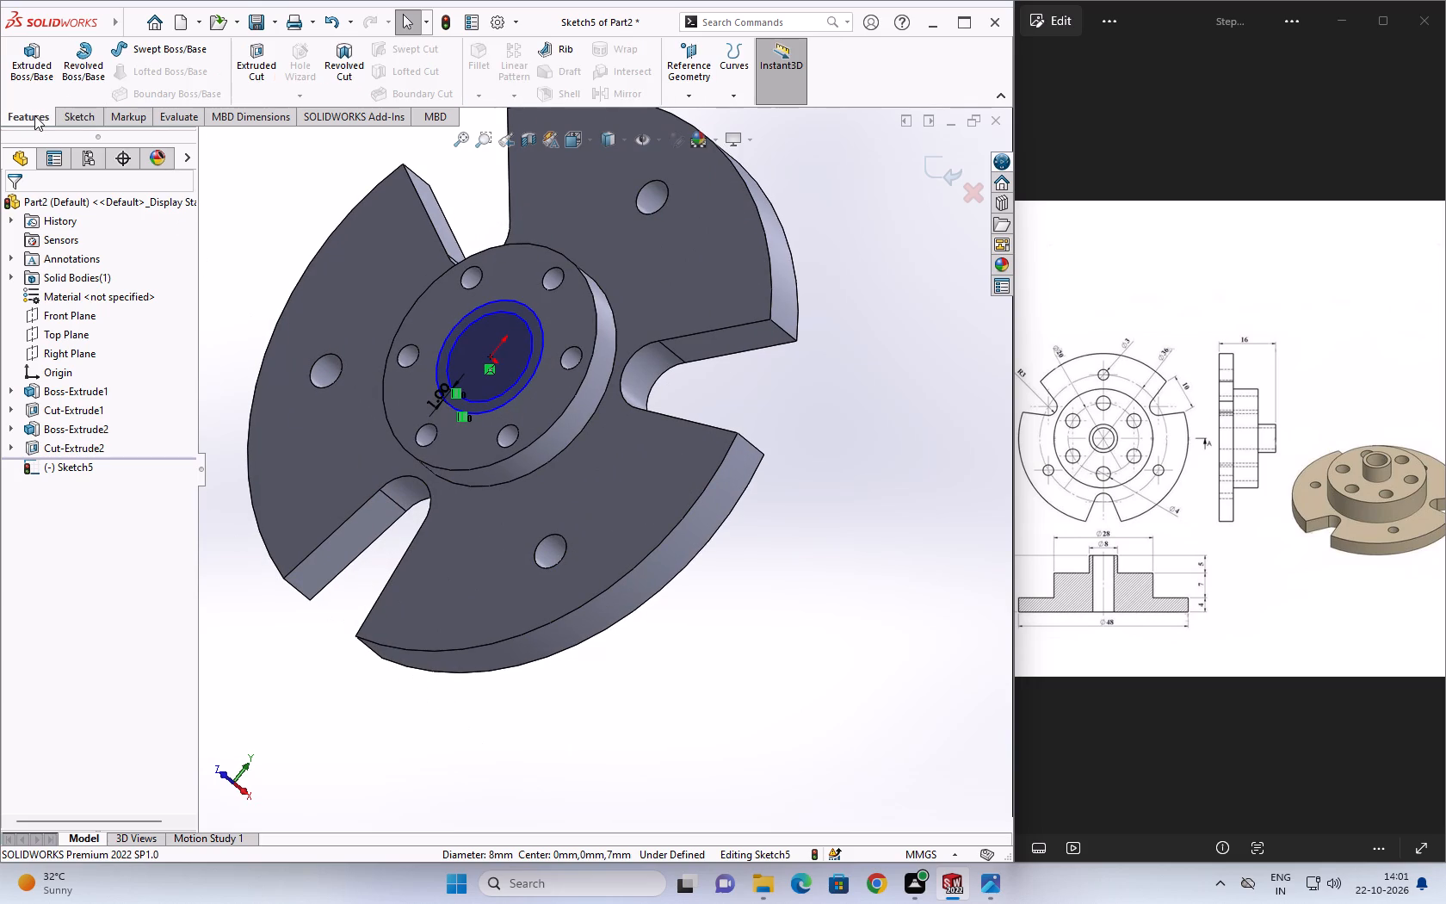
pyautogui.click(37, 64)
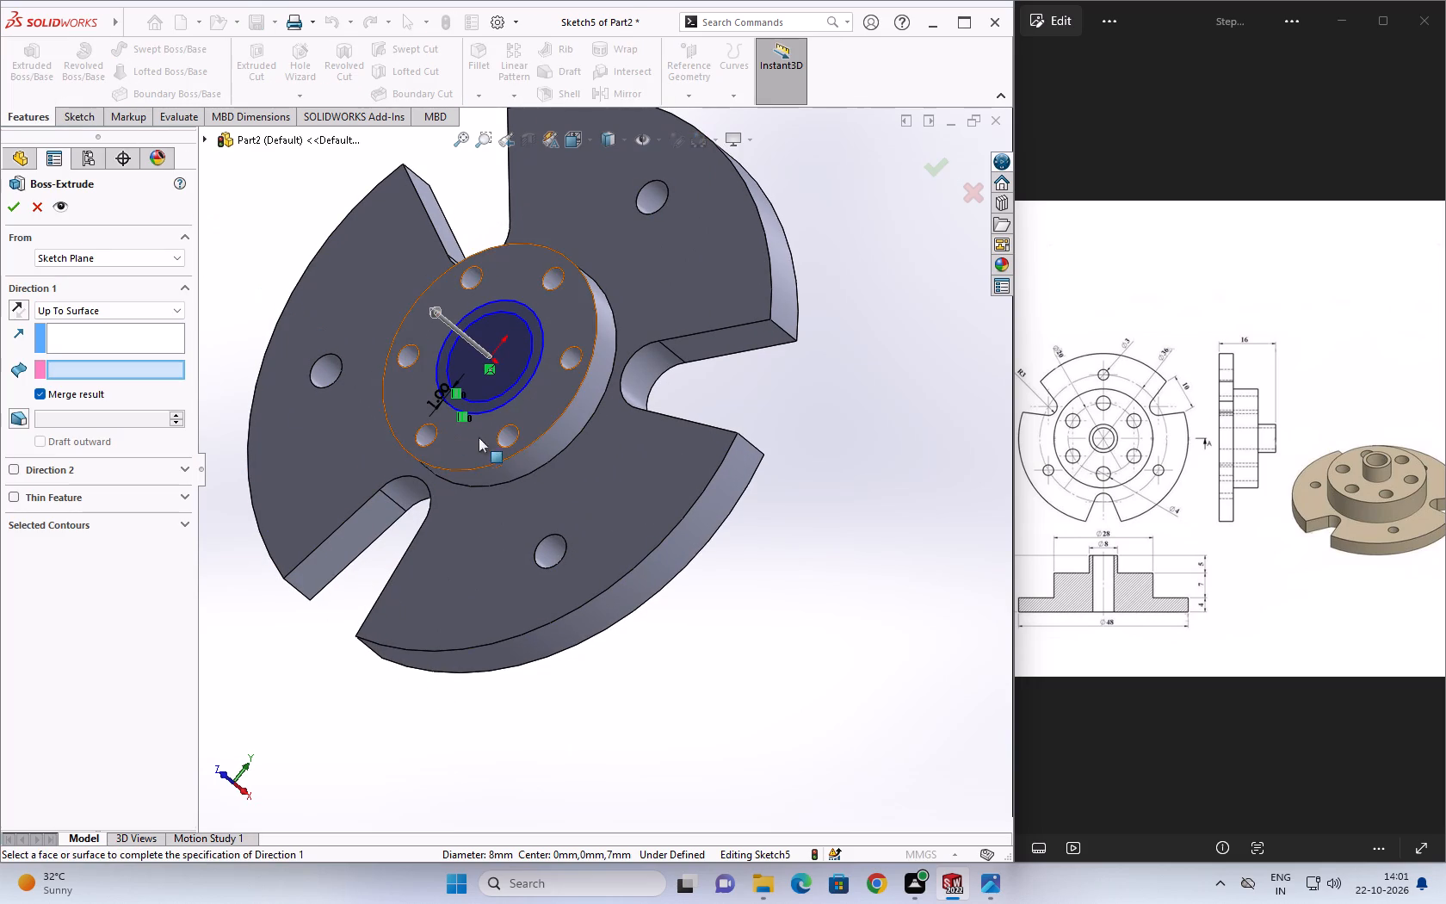
pyautogui.moveTo(435, 312); pyautogui.dragTo(399, 294)
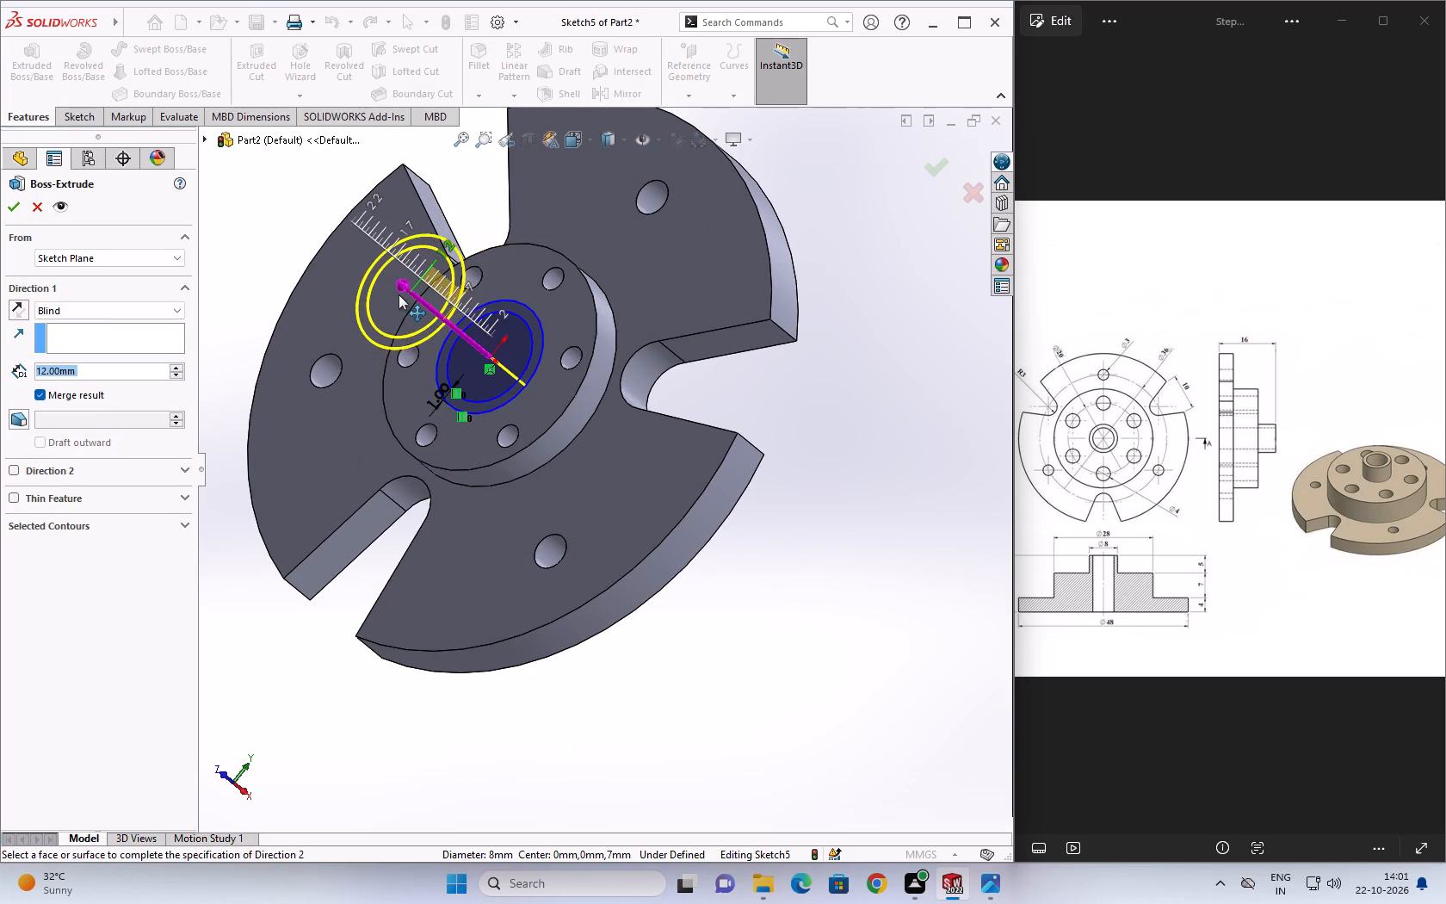
pyautogui.moveTo(399, 294); pyautogui.dragTo(398, 294)
pyautogui.moveTo(586, 548); pyautogui.dragTo(701, 345, button='middle')
pyautogui.doubleClick(121, 368)
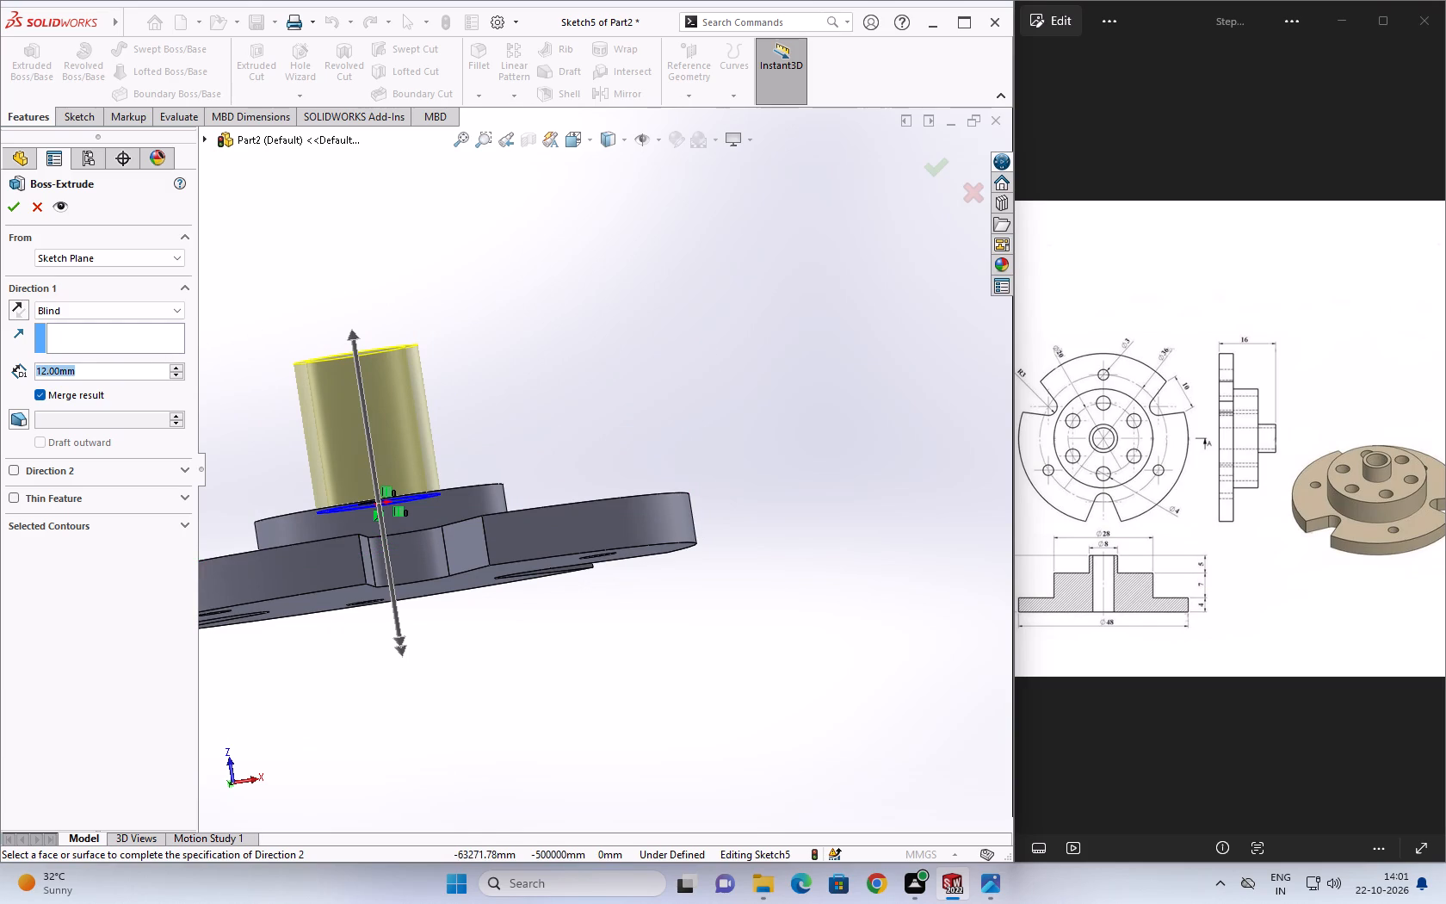
pyautogui.press('5')
pyautogui.press('Return')
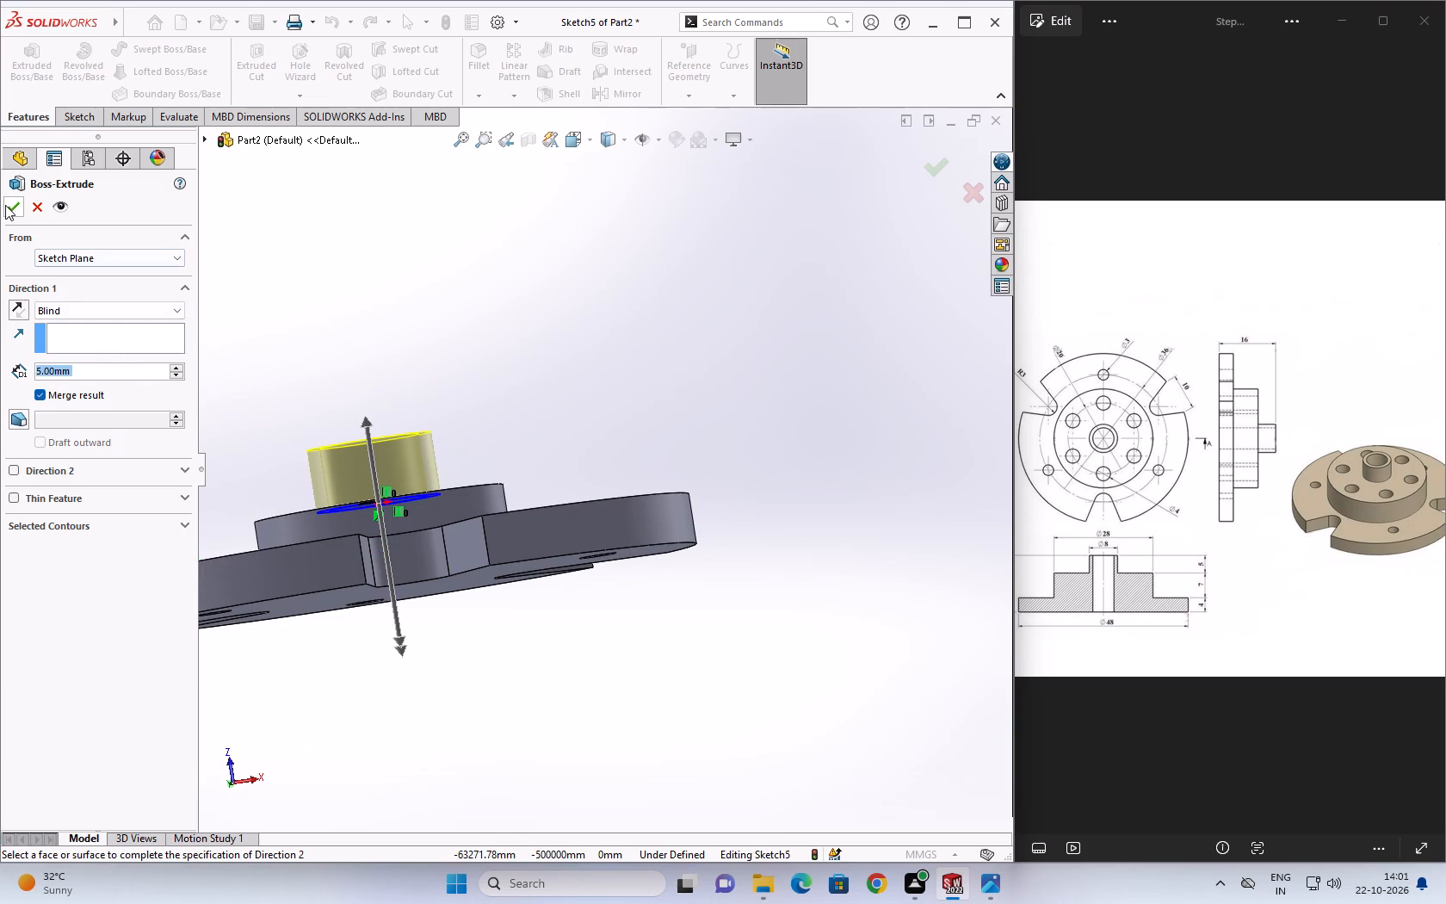
pyautogui.click(5, 205)
pyautogui.moveTo(571, 395); pyautogui.dragTo(609, 534, button='middle')
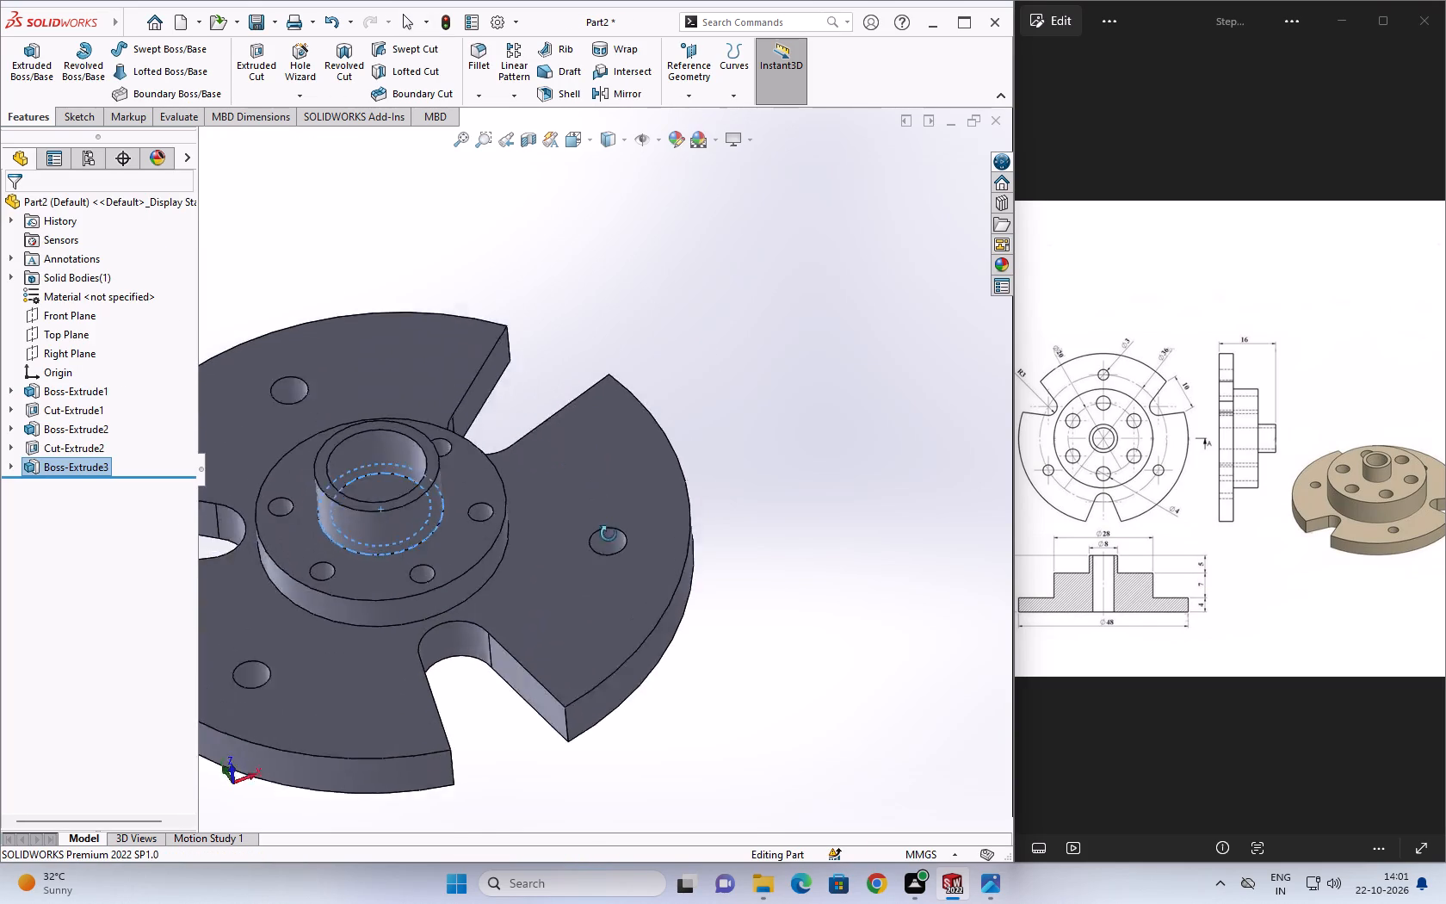
pyautogui.moveTo(609, 534); pyautogui.dragTo(591, 630, button='middle')
pyautogui.press('Escape')
pyautogui.press('Escape')
# Examine the flange model from several sides and compare it with the views in the reference drawing.
pyautogui.moveTo(626, 672); pyautogui.dragTo(624, 657, button='middle')
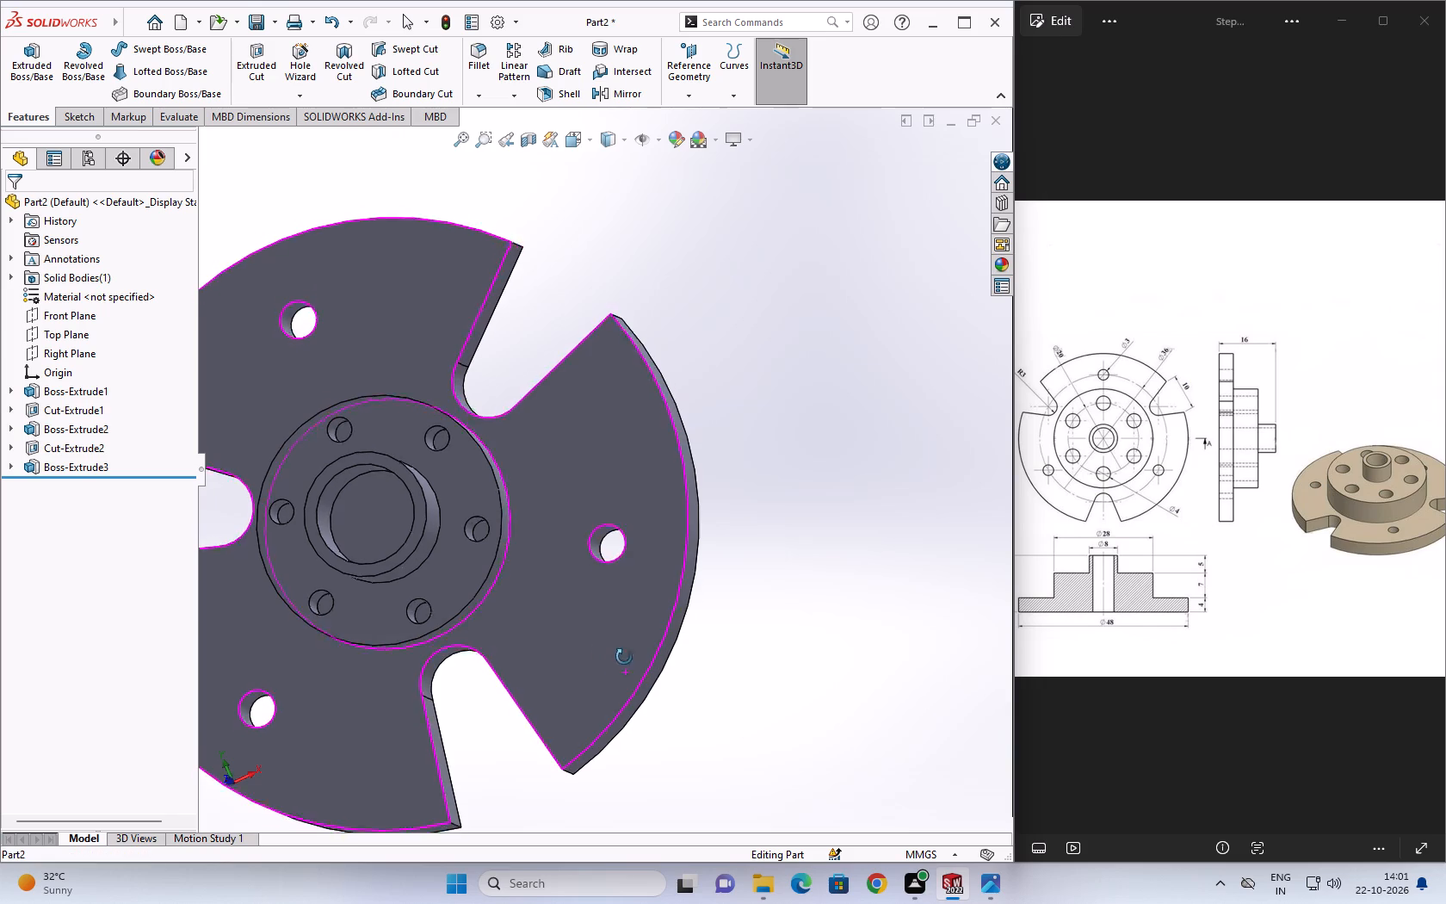
pyautogui.moveTo(624, 657); pyautogui.dragTo(649, 516, button='middle')
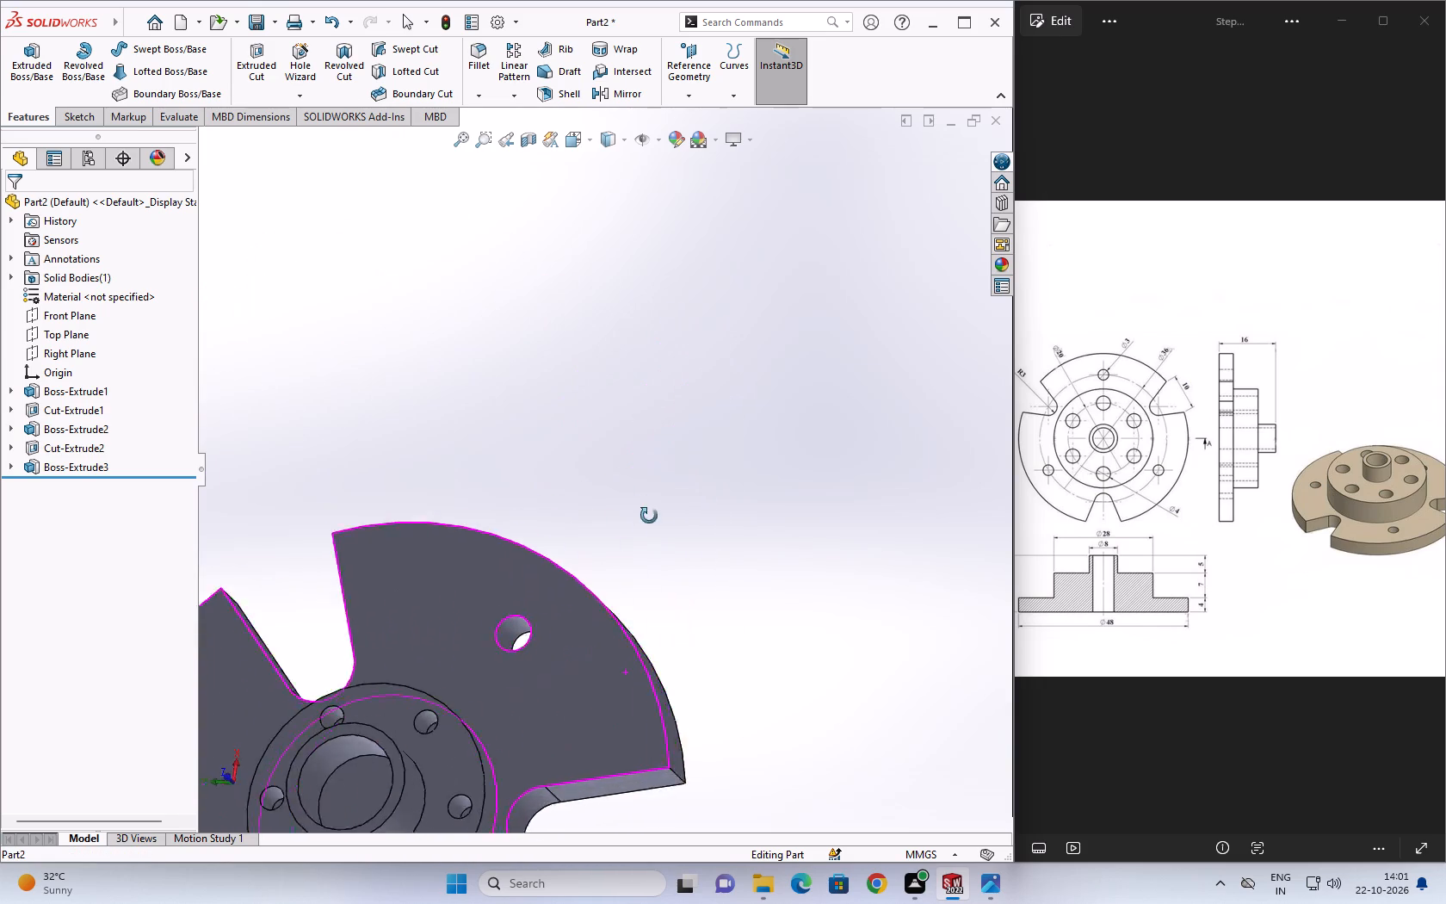
pyautogui.moveTo(649, 516); pyautogui.dragTo(664, 547, button='middle')
pyautogui.scroll(-7, 664, 523)
pyautogui.scroll(13, 586, 580)
pyautogui.scroll(1, 504, 644)
pyautogui.moveTo(502, 645); pyautogui.dragTo(559, 591, button='middle')
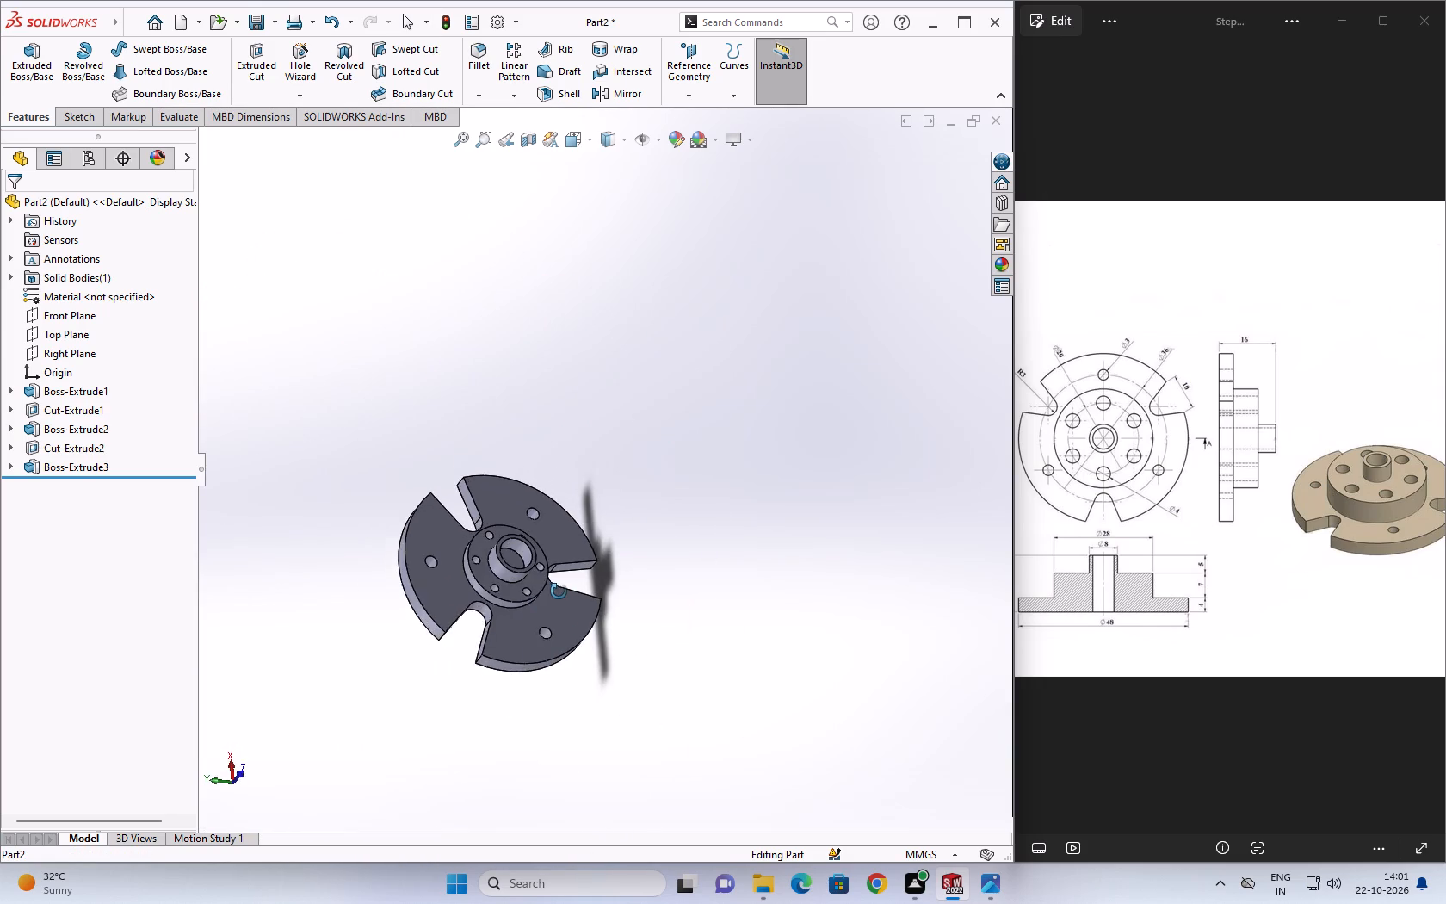
pyautogui.moveTo(559, 591); pyautogui.dragTo(517, 585, button='middle')
pyautogui.click(1219, 517)
pyautogui.scroll(-6, 1297, 536)
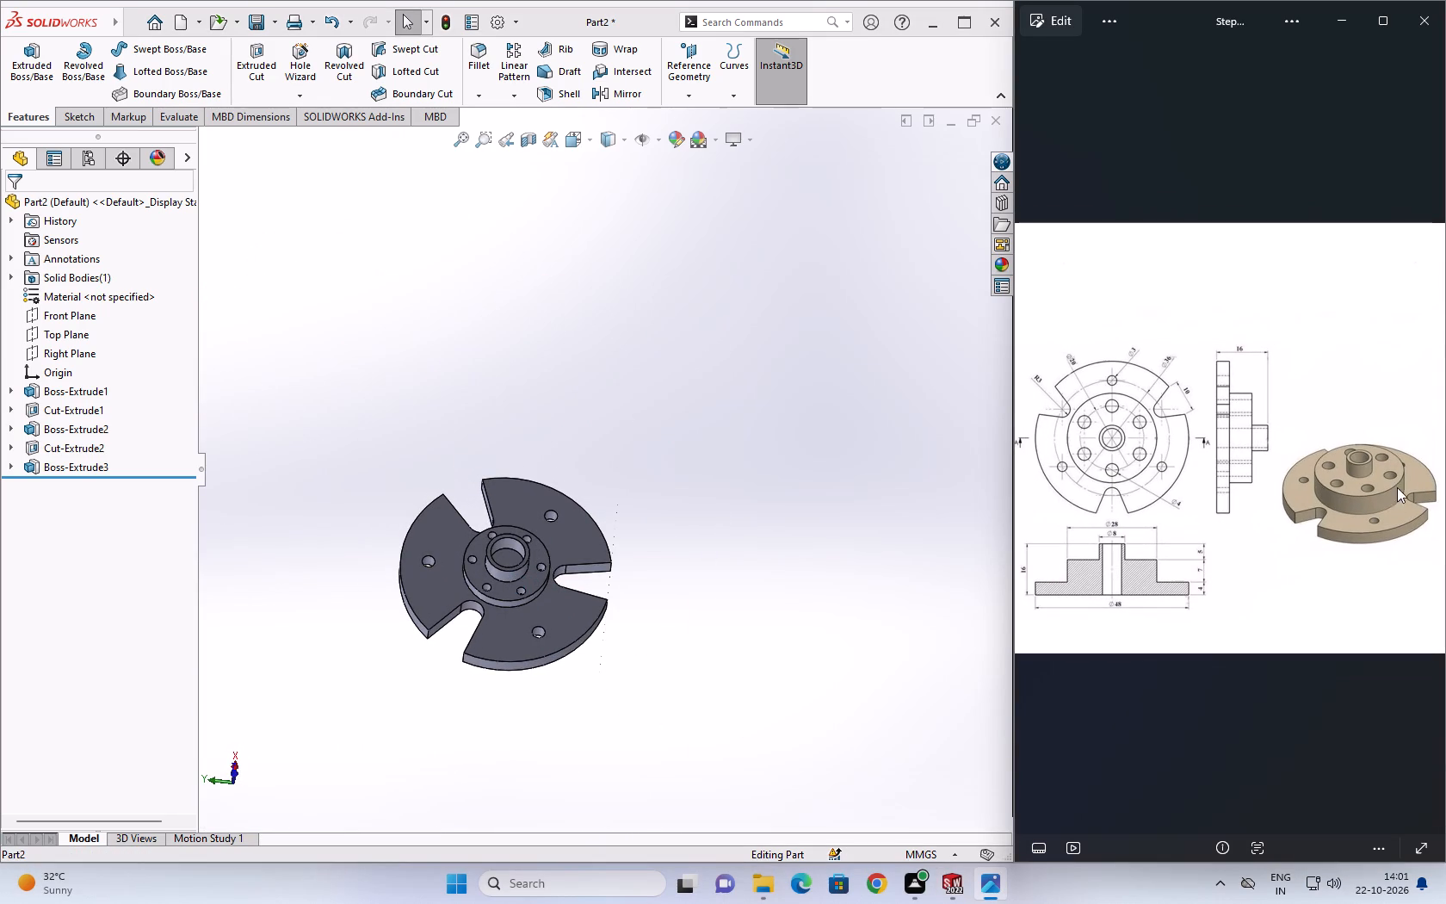
pyautogui.scroll(-1, 1404, 479)
pyautogui.moveTo(1404, 479); pyautogui.dragTo(1254, 661, button='middle')
pyautogui.moveTo(1291, 521); pyautogui.dragTo(1195, 631, button='middle')
pyautogui.moveTo(695, 573); pyautogui.dragTo(624, 598, button='middle')
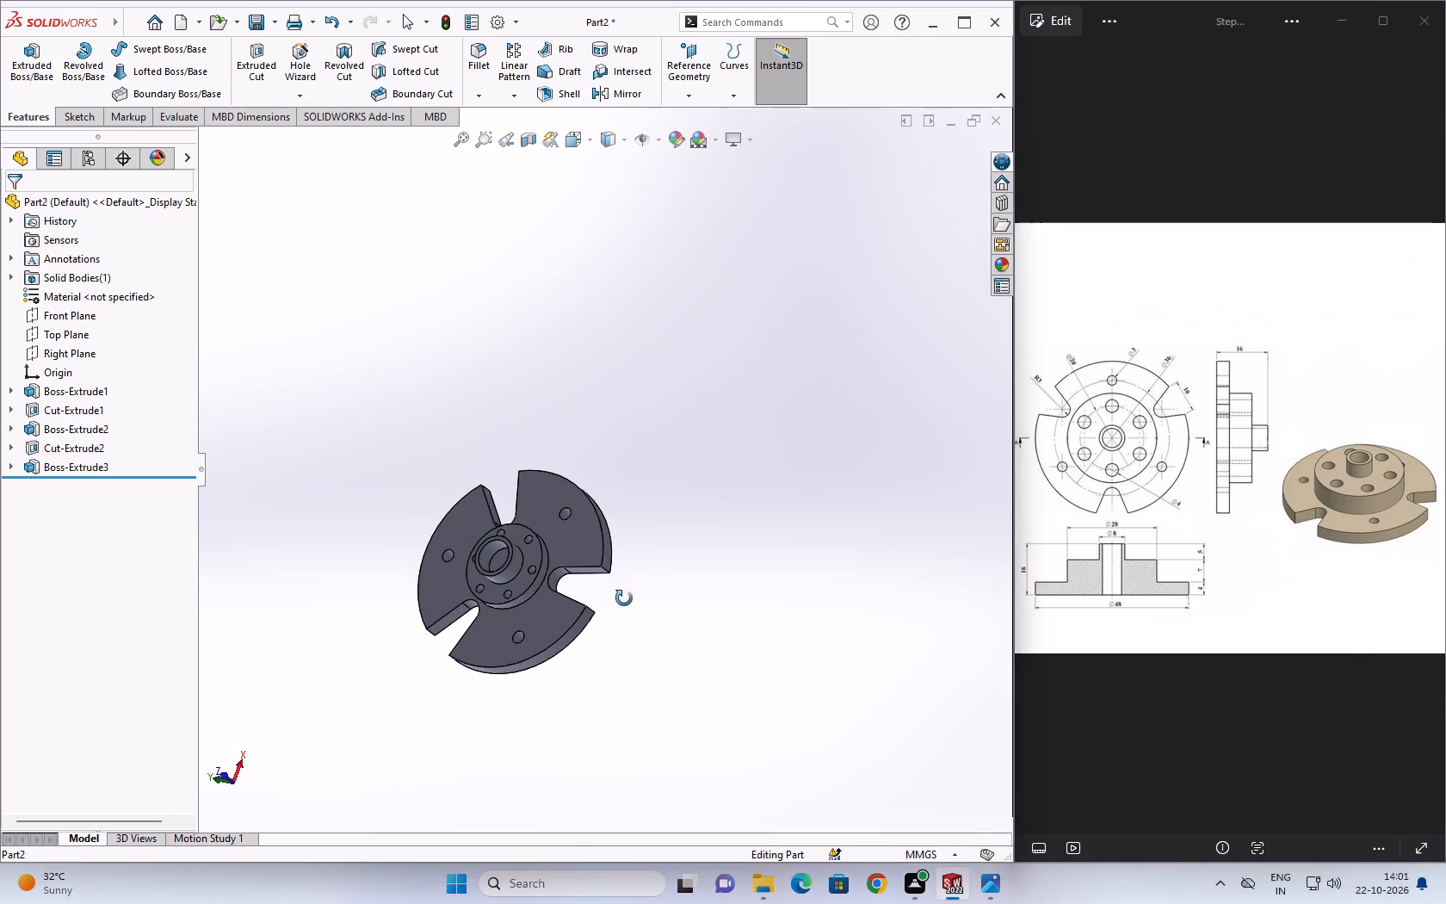
pyautogui.moveTo(624, 598); pyautogui.dragTo(665, 523, button='middle')
# Save the part as Stepped Cylinder Flange.part in the Stepped Cylindrical Flange folder inside Desktop > Ram.
pyautogui.hotkey('ctrl', 's')
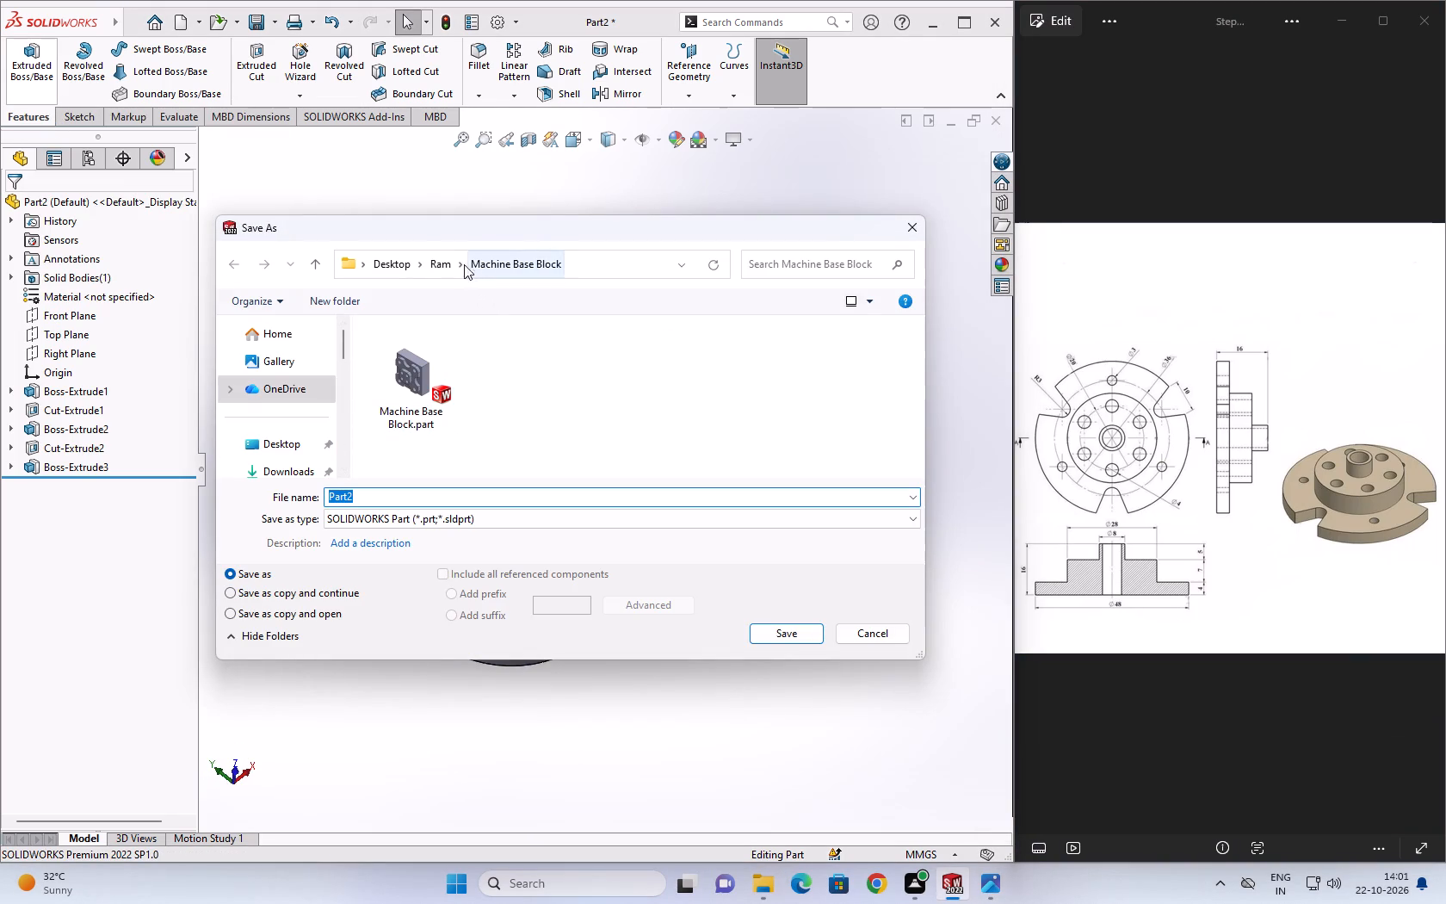
pyautogui.click(449, 263)
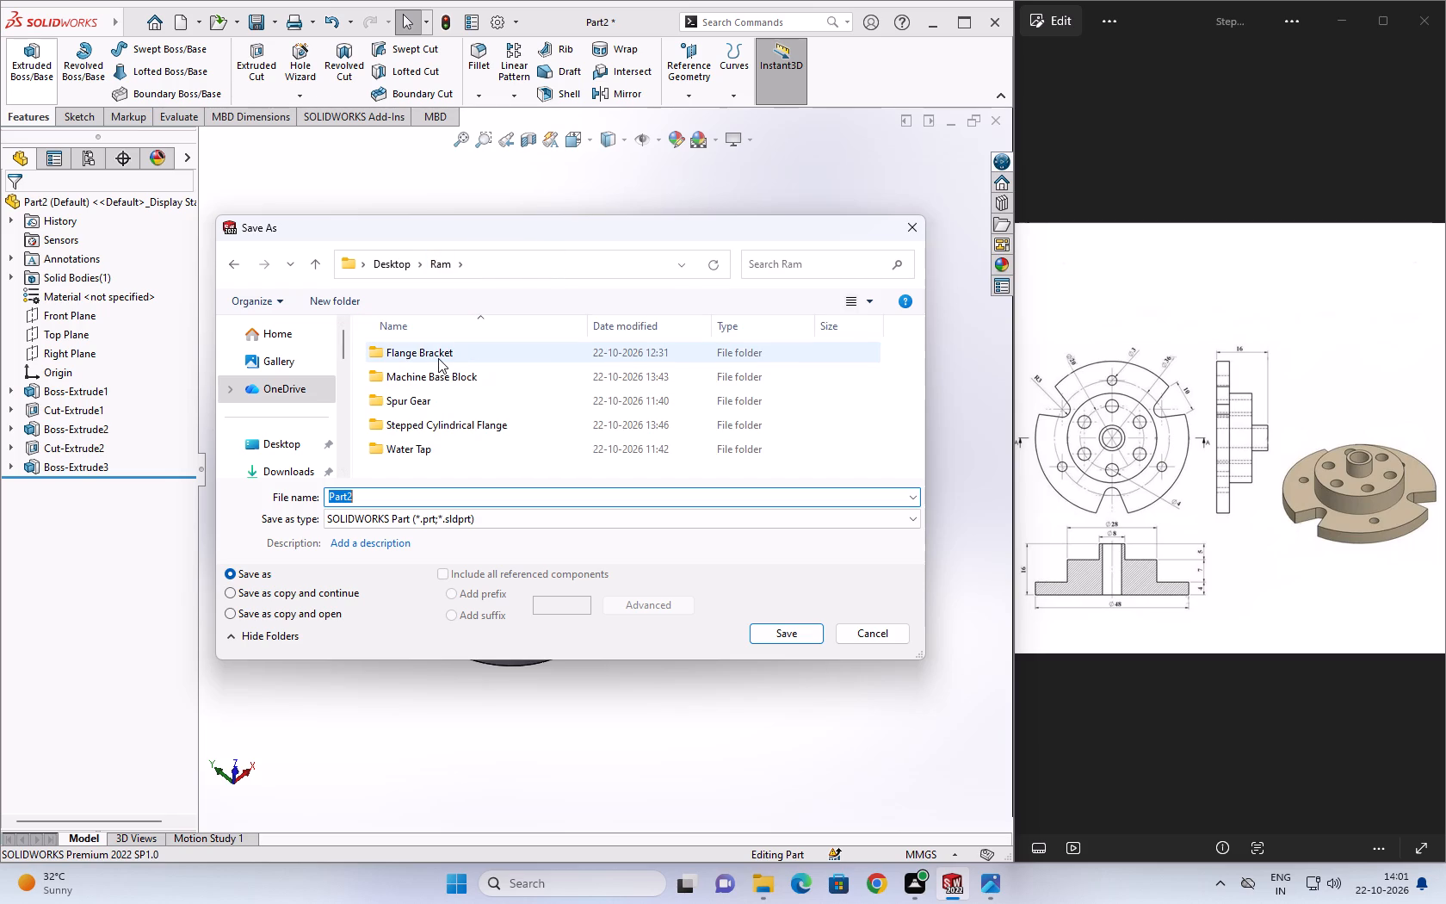
pyautogui.doubleClick(442, 422)
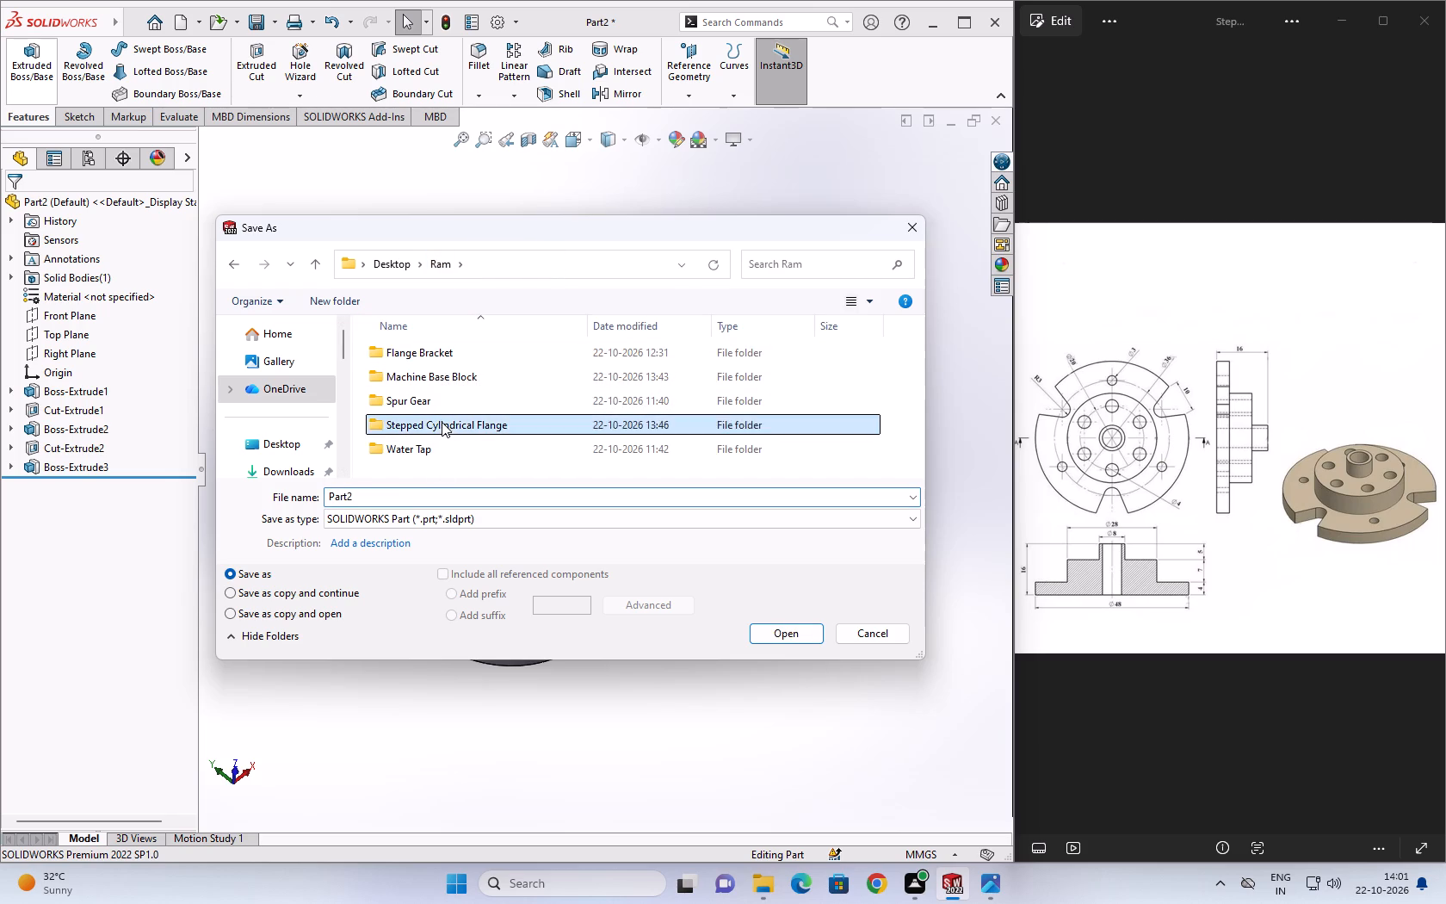
pyautogui.click(374, 496)
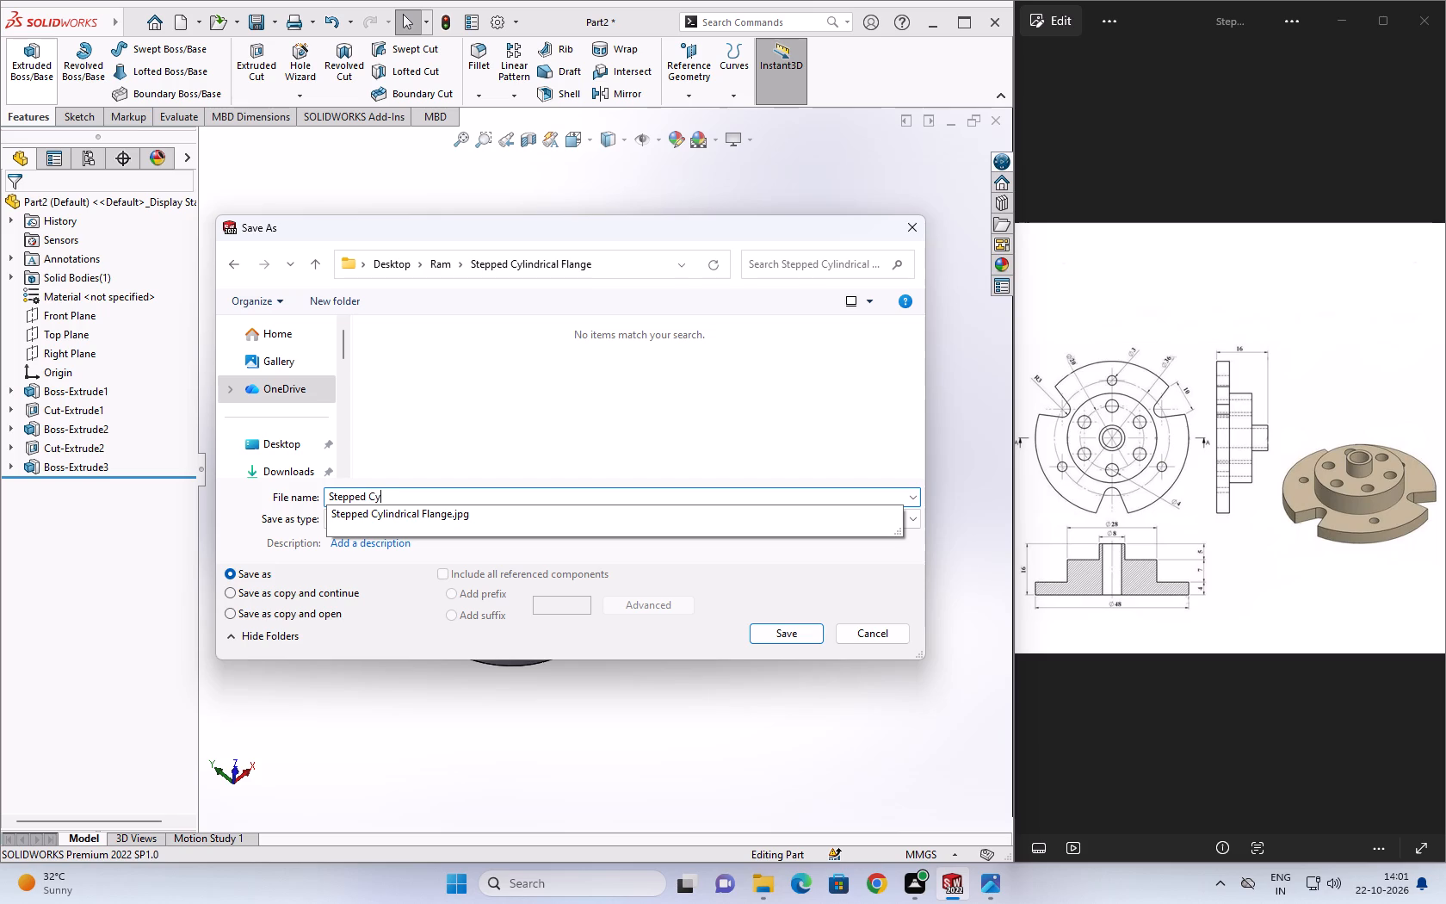
pyautogui.press('BackSpace')
pyautogui.write('nfd')
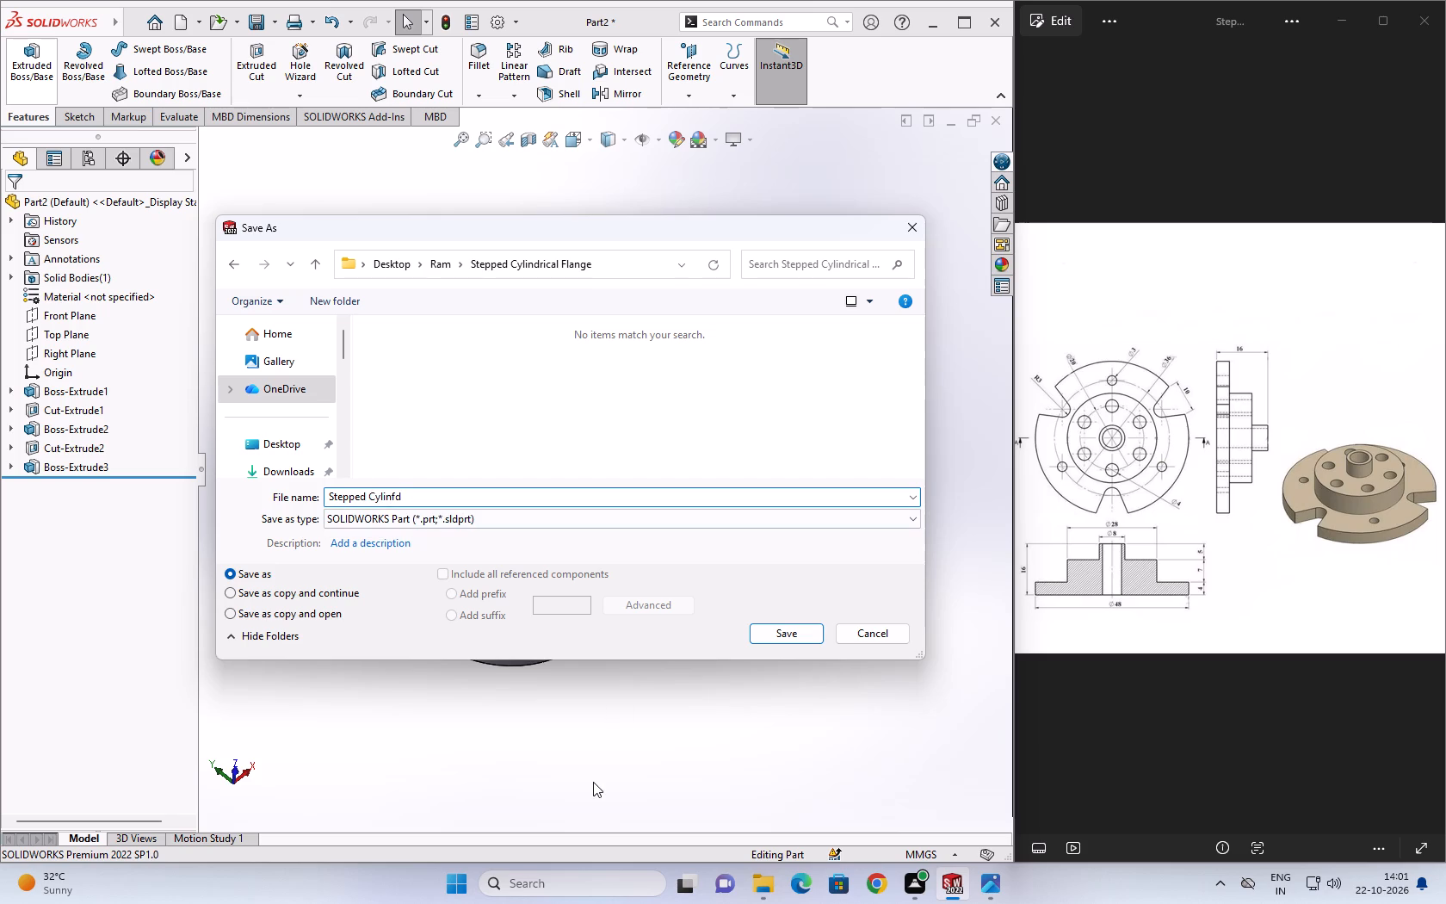
pyautogui.press('BackSpace')
pyautogui.press('BackSpace')
pyautogui.write('der')
pyautogui.press('space')
pyautogui.write('lange')
pyautogui.press('space')
pyautogui.press('BackSpace')
pyautogui.write('.part')
pyautogui.press('space')
pyautogui.click(789, 630)
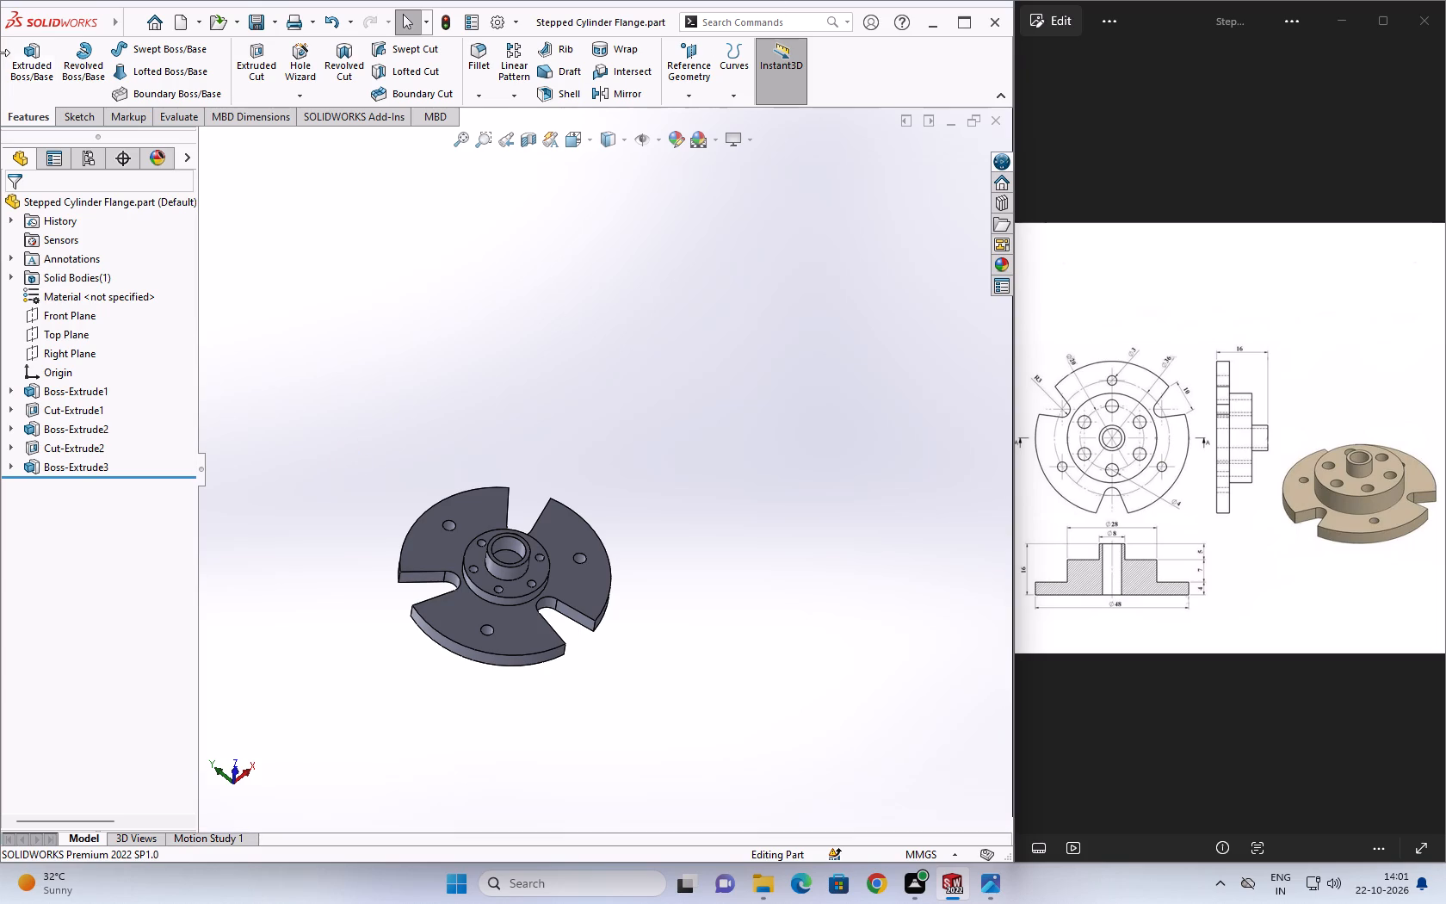
# Print the current screen image with Microsoft Print to PDF as Stepped Cylindrical Flange.pdf in the Stepped Cylindrical Flange folder.
pyautogui.hotkey('ctrl', 'p')
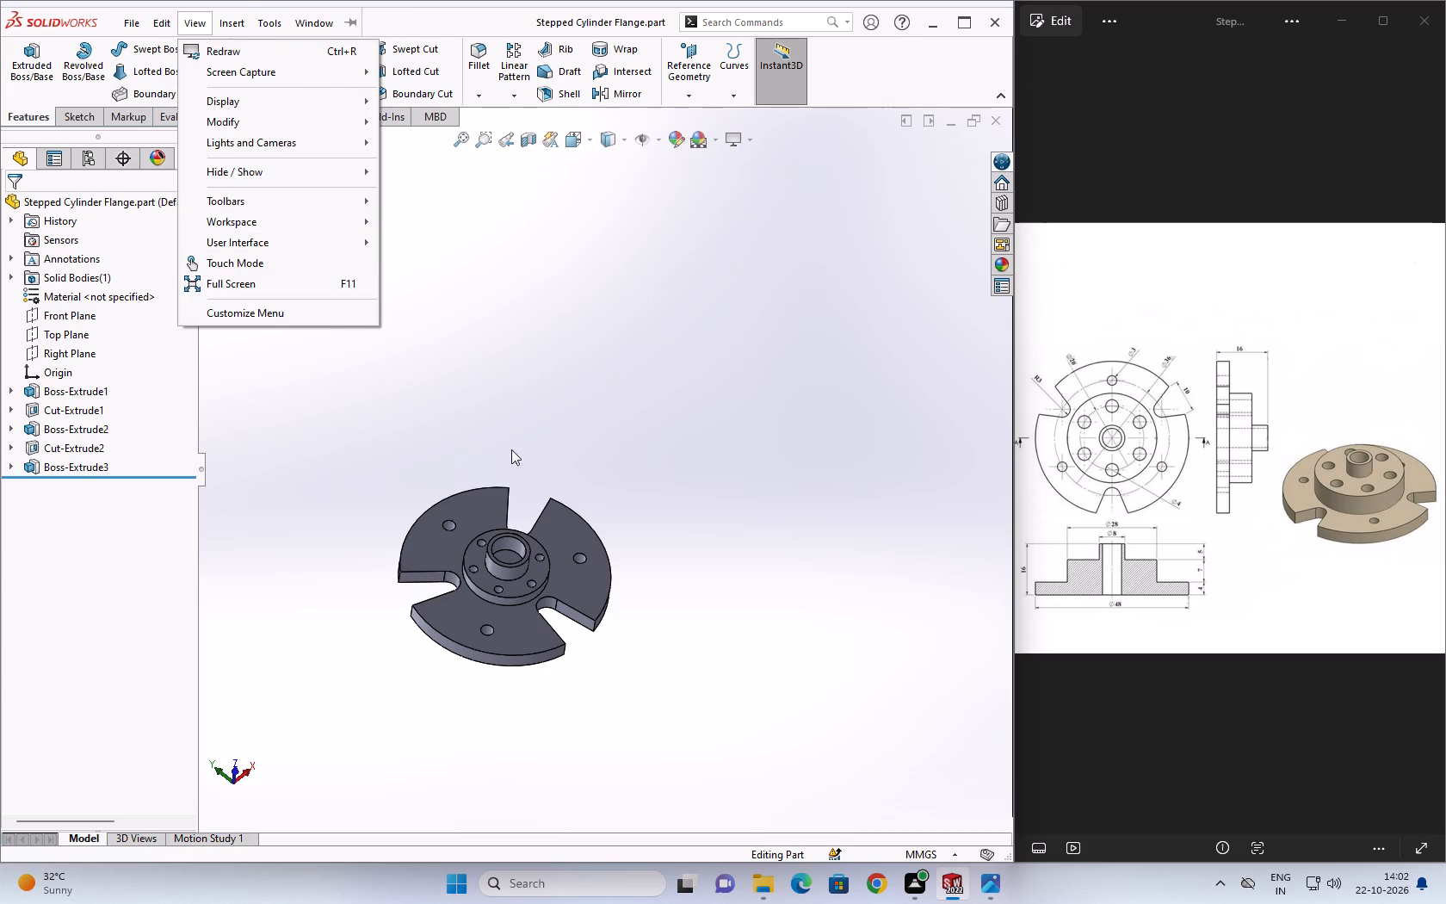
pyautogui.click(566, 388)
pyautogui.hotkey('ctrl', 'p')
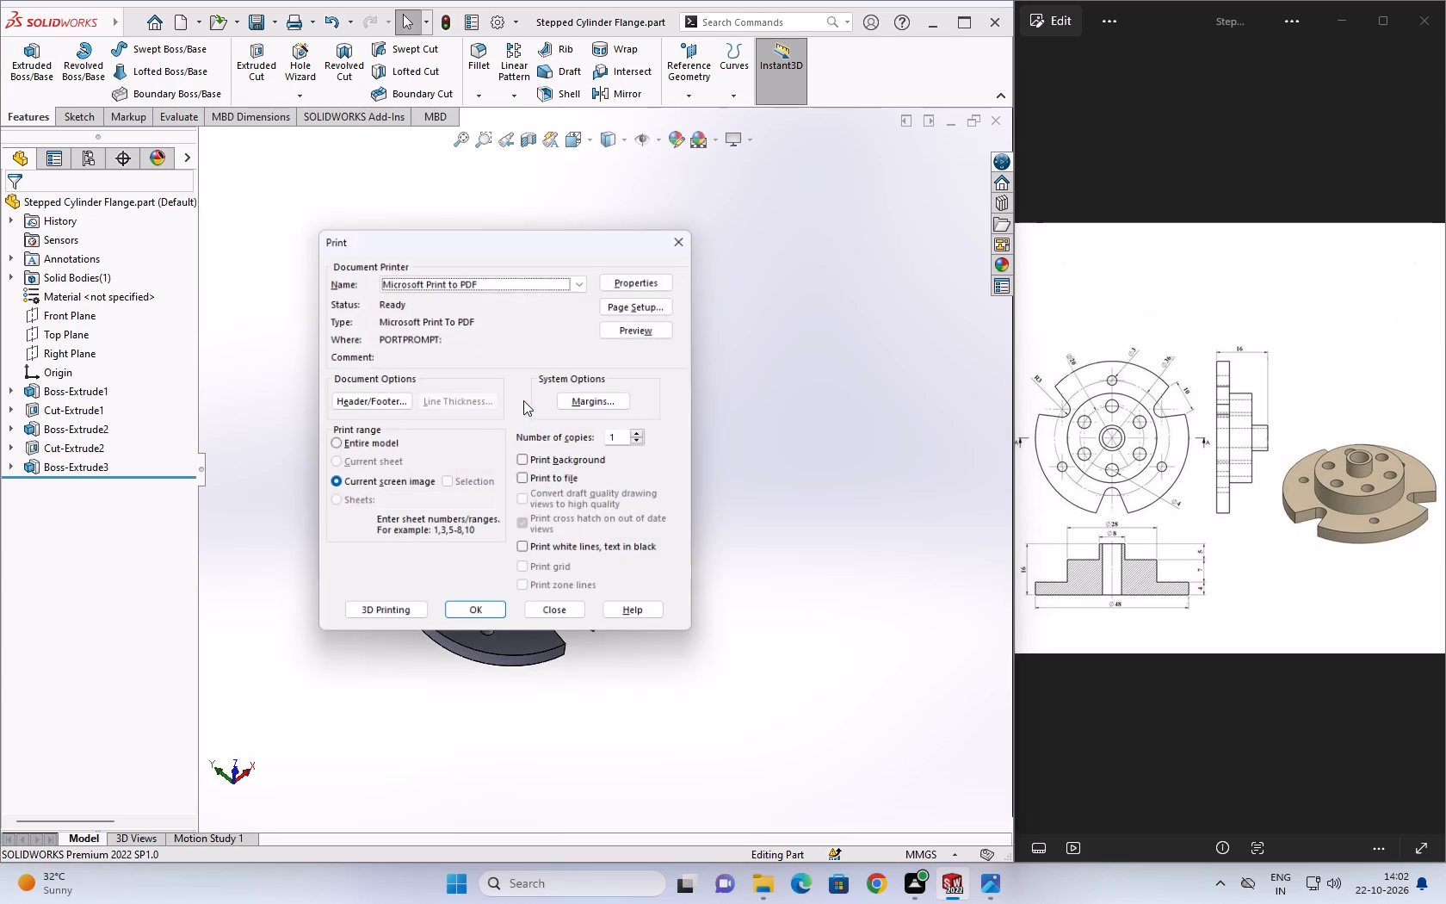
pyautogui.click(477, 616)
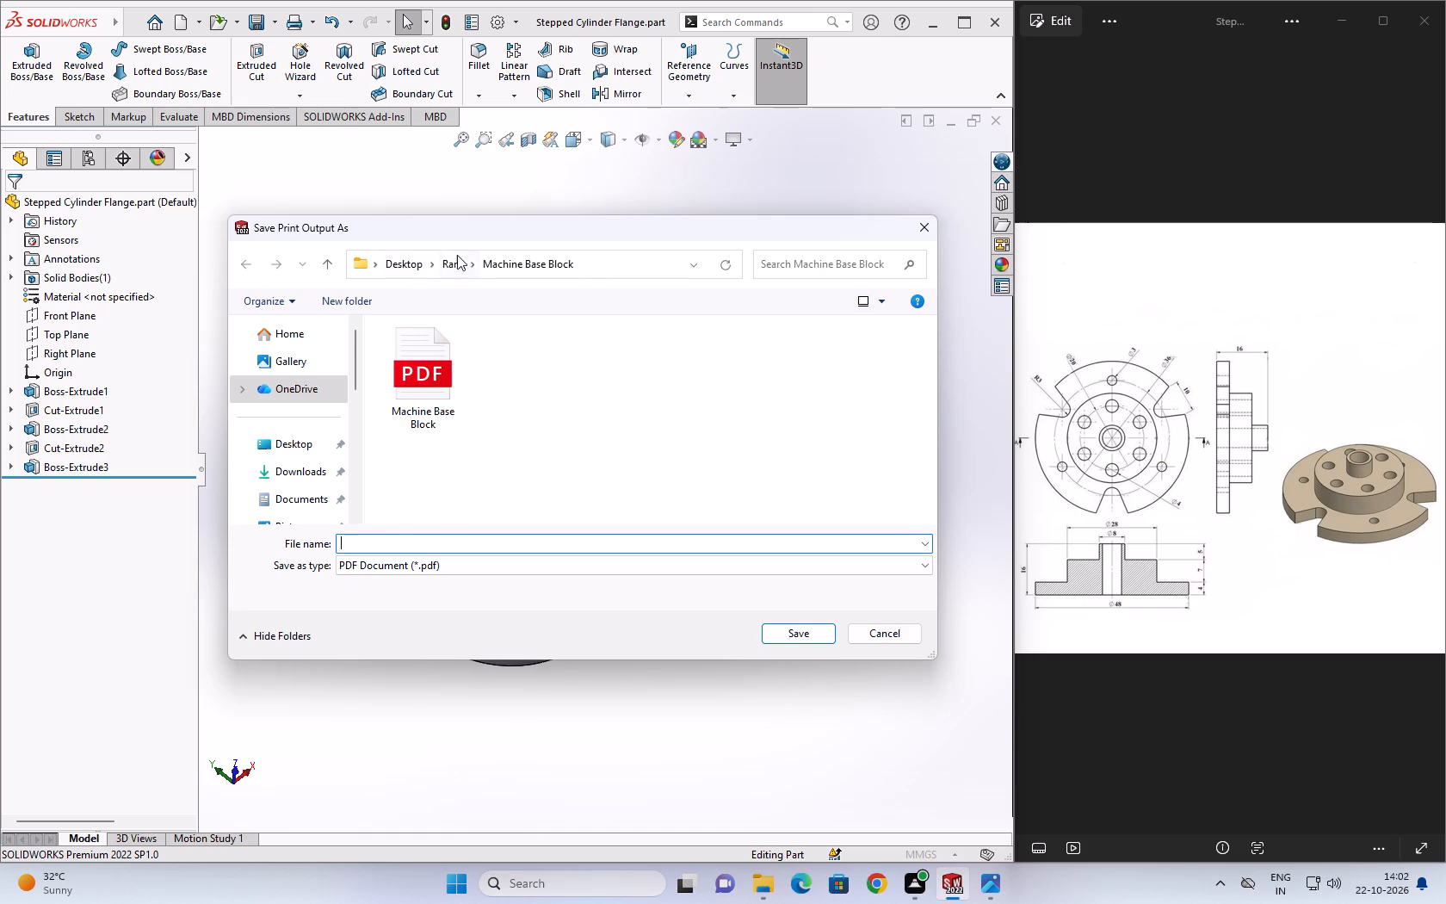
pyautogui.click(450, 264)
pyautogui.click(456, 431)
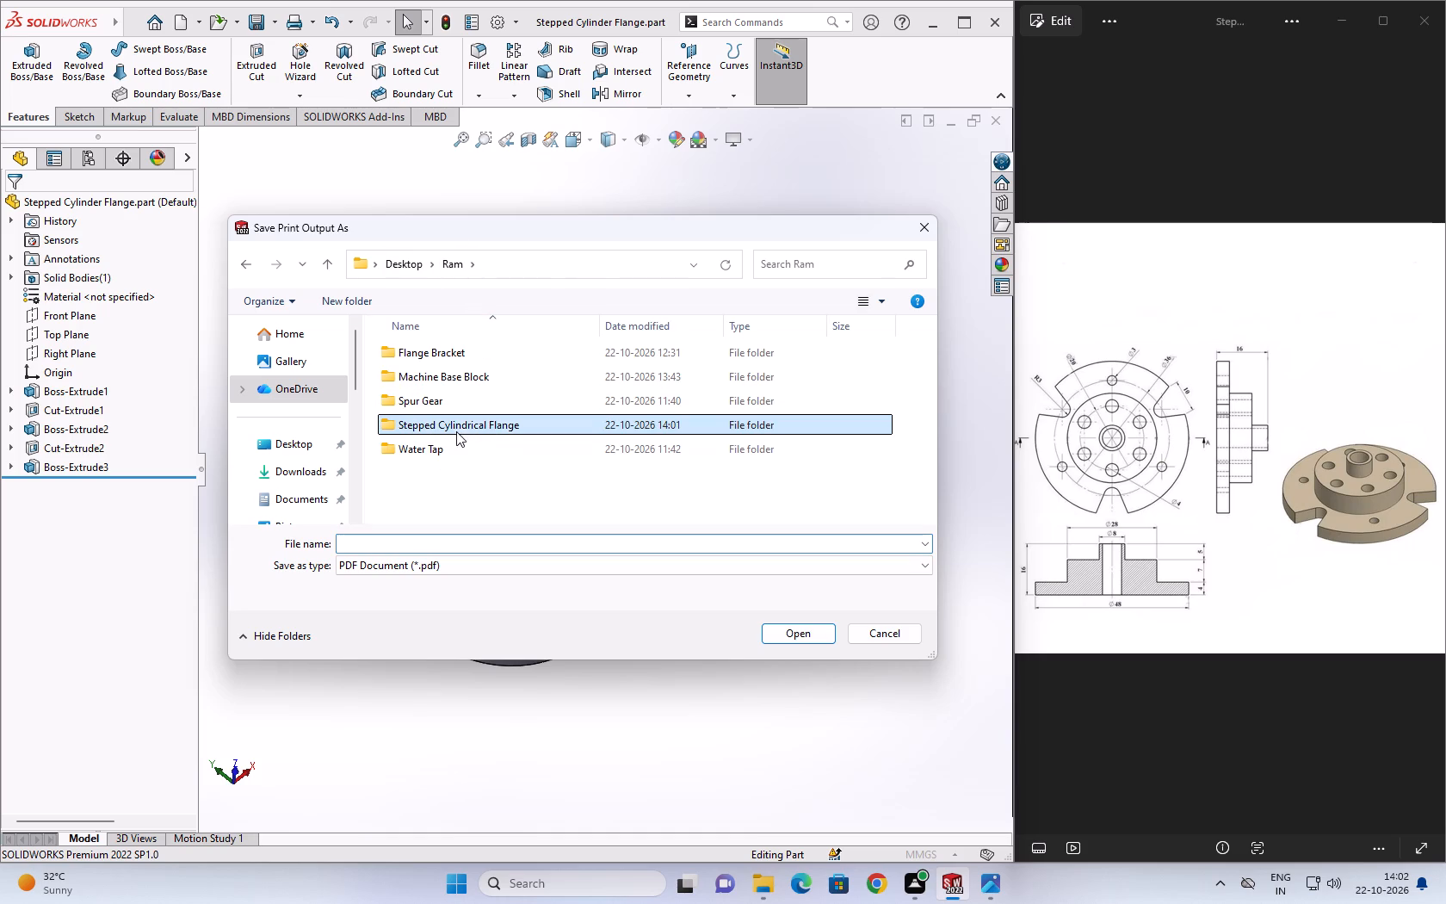
pyautogui.doubleClick(543, 428)
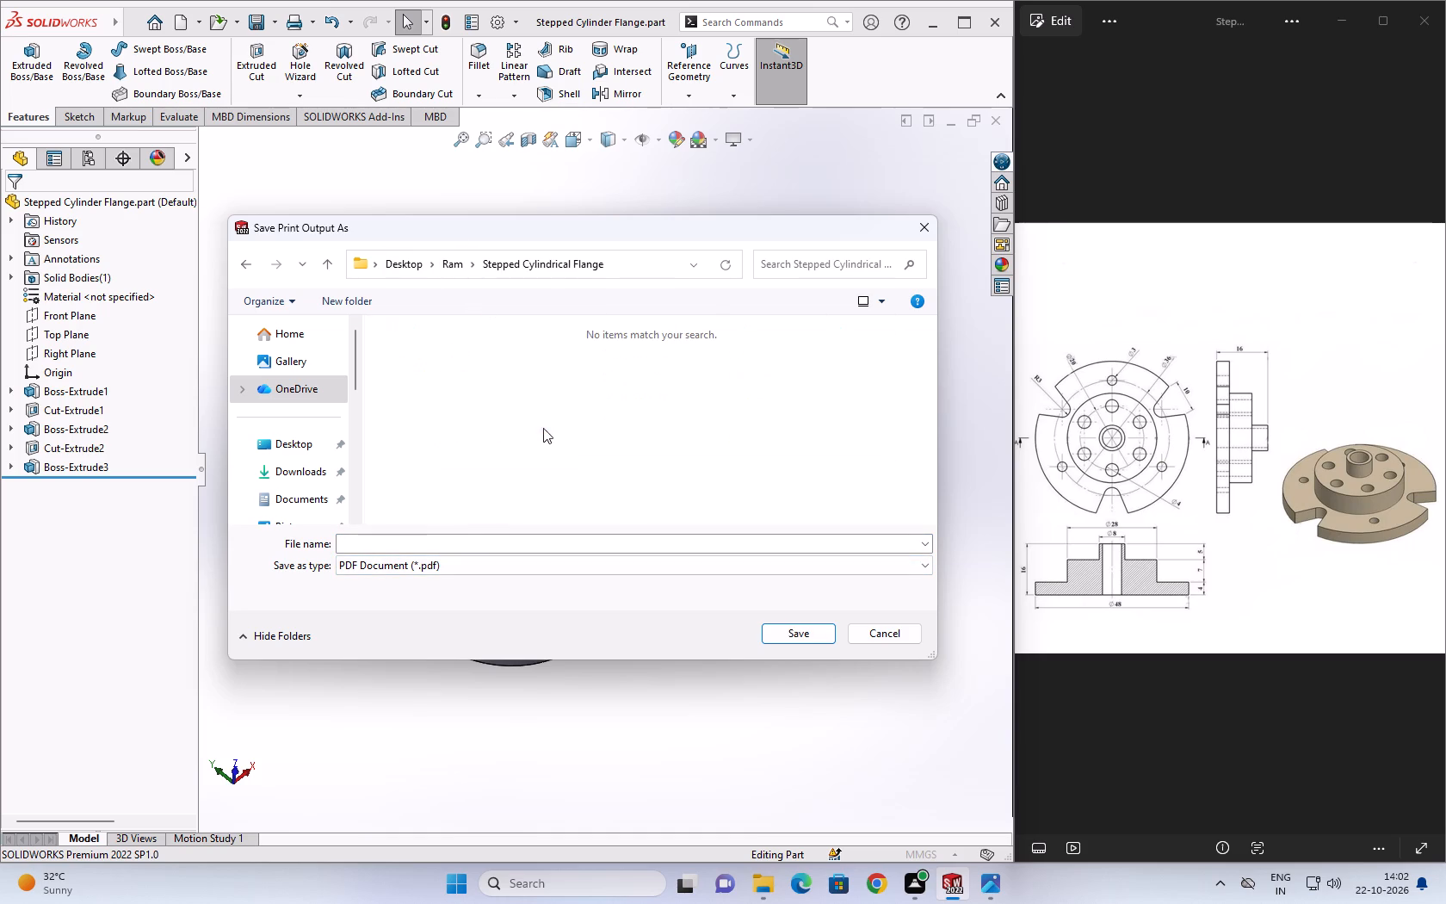
pyautogui.click(448, 548)
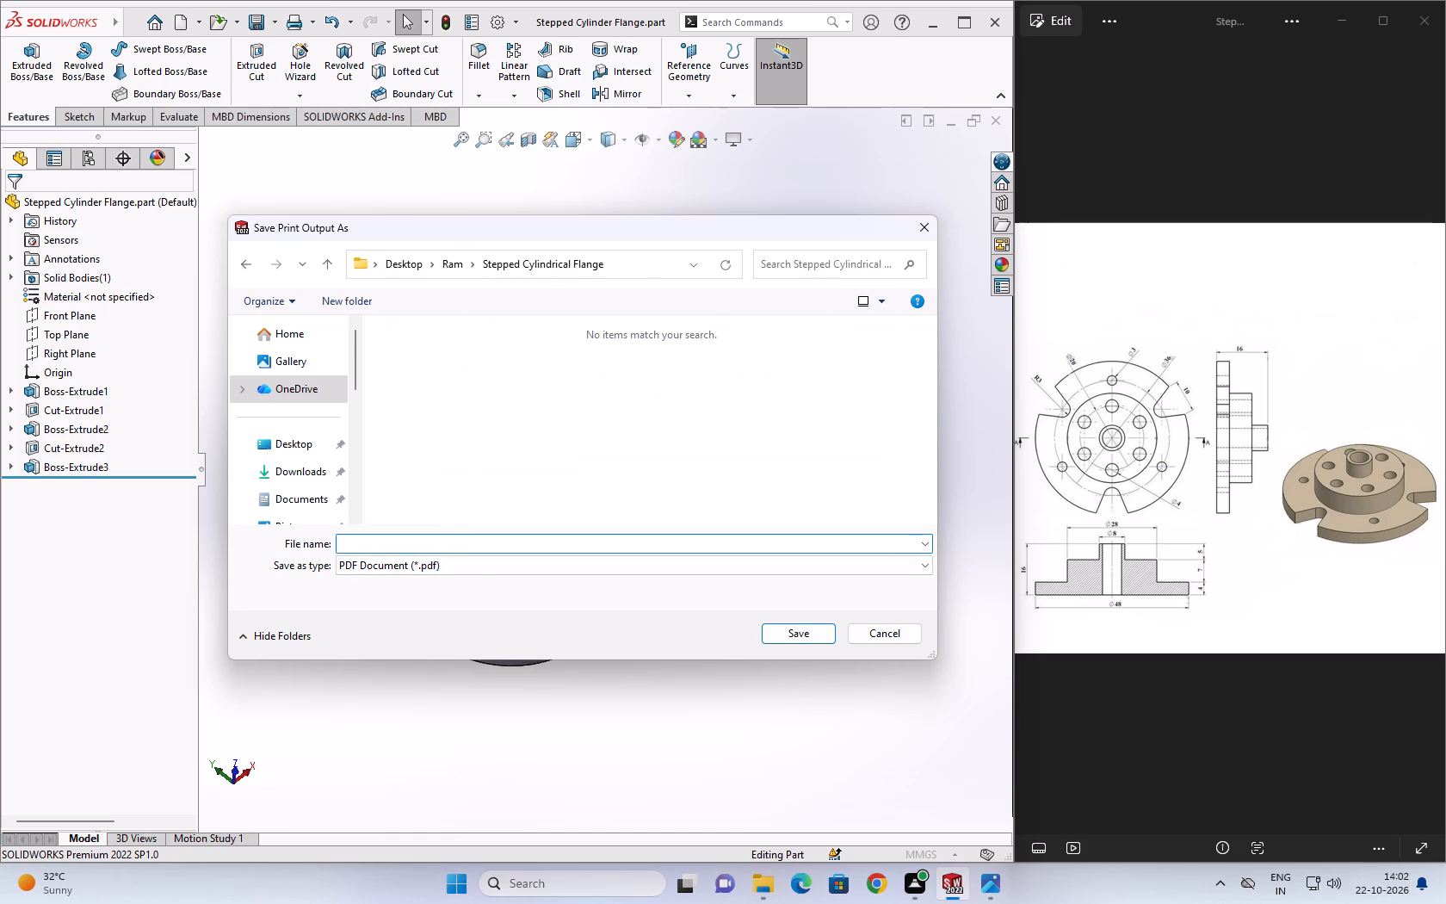
pyautogui.write('str')
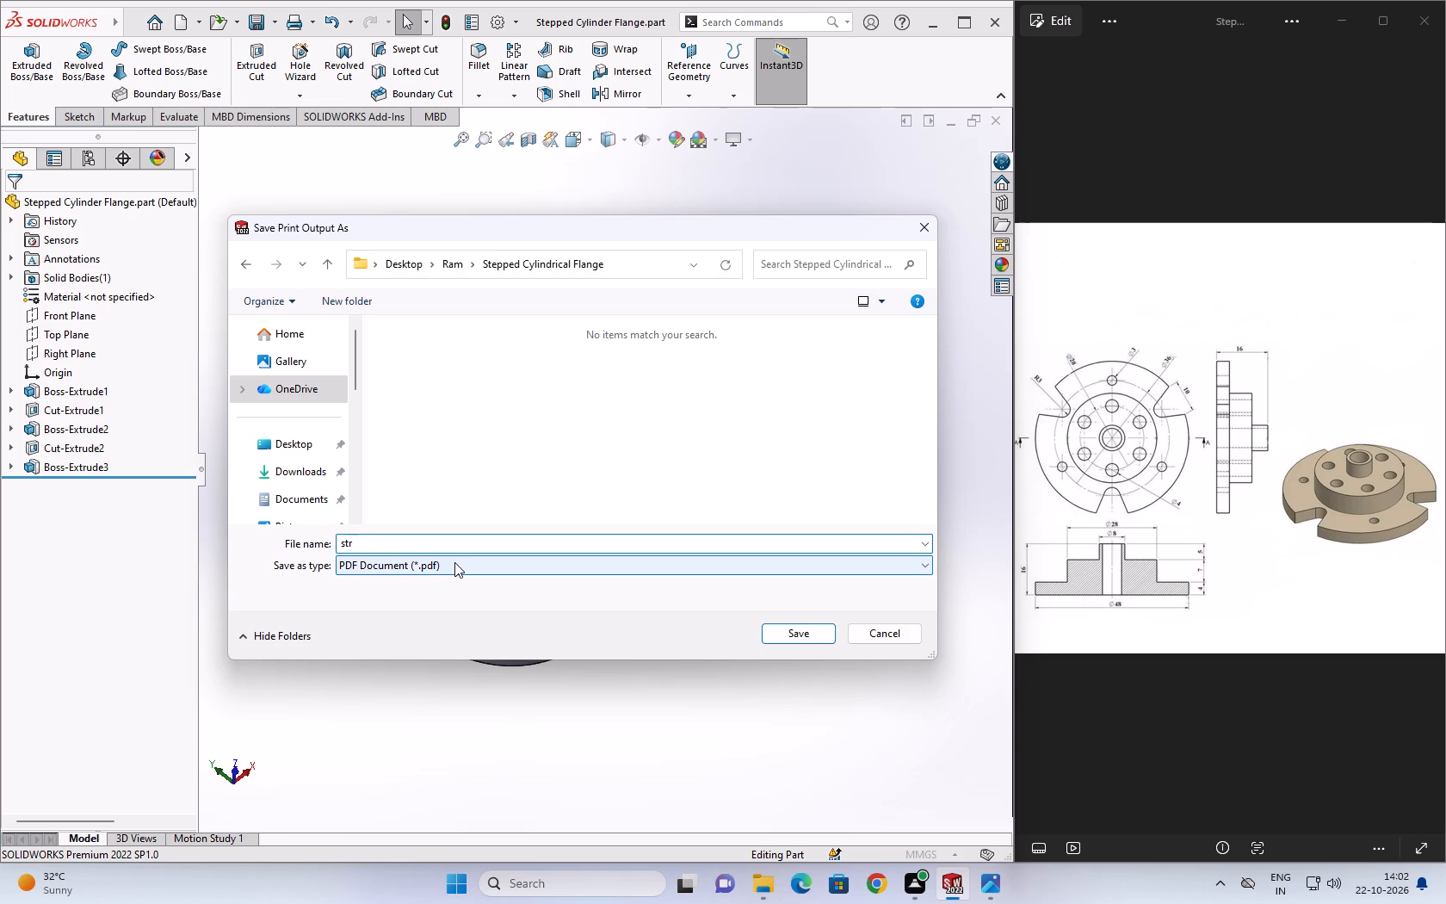
pyautogui.press('BackSpace')
pyautogui.click(453, 574)
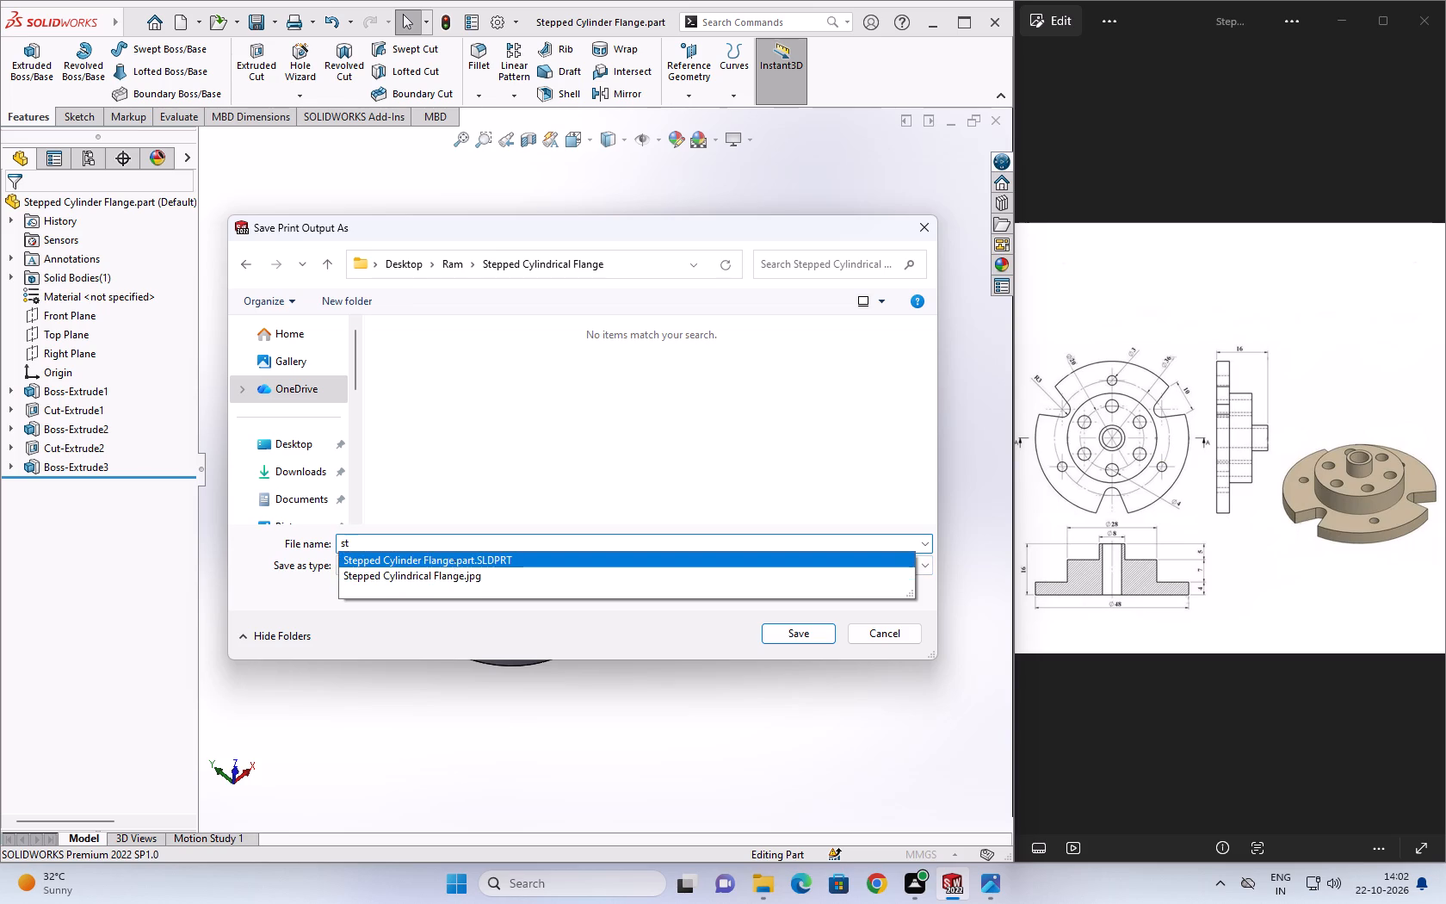
pyautogui.click(490, 546)
pyautogui.press('BackSpace')
pyautogui.press('BackSpace')
pyautogui.press('BackSpace')
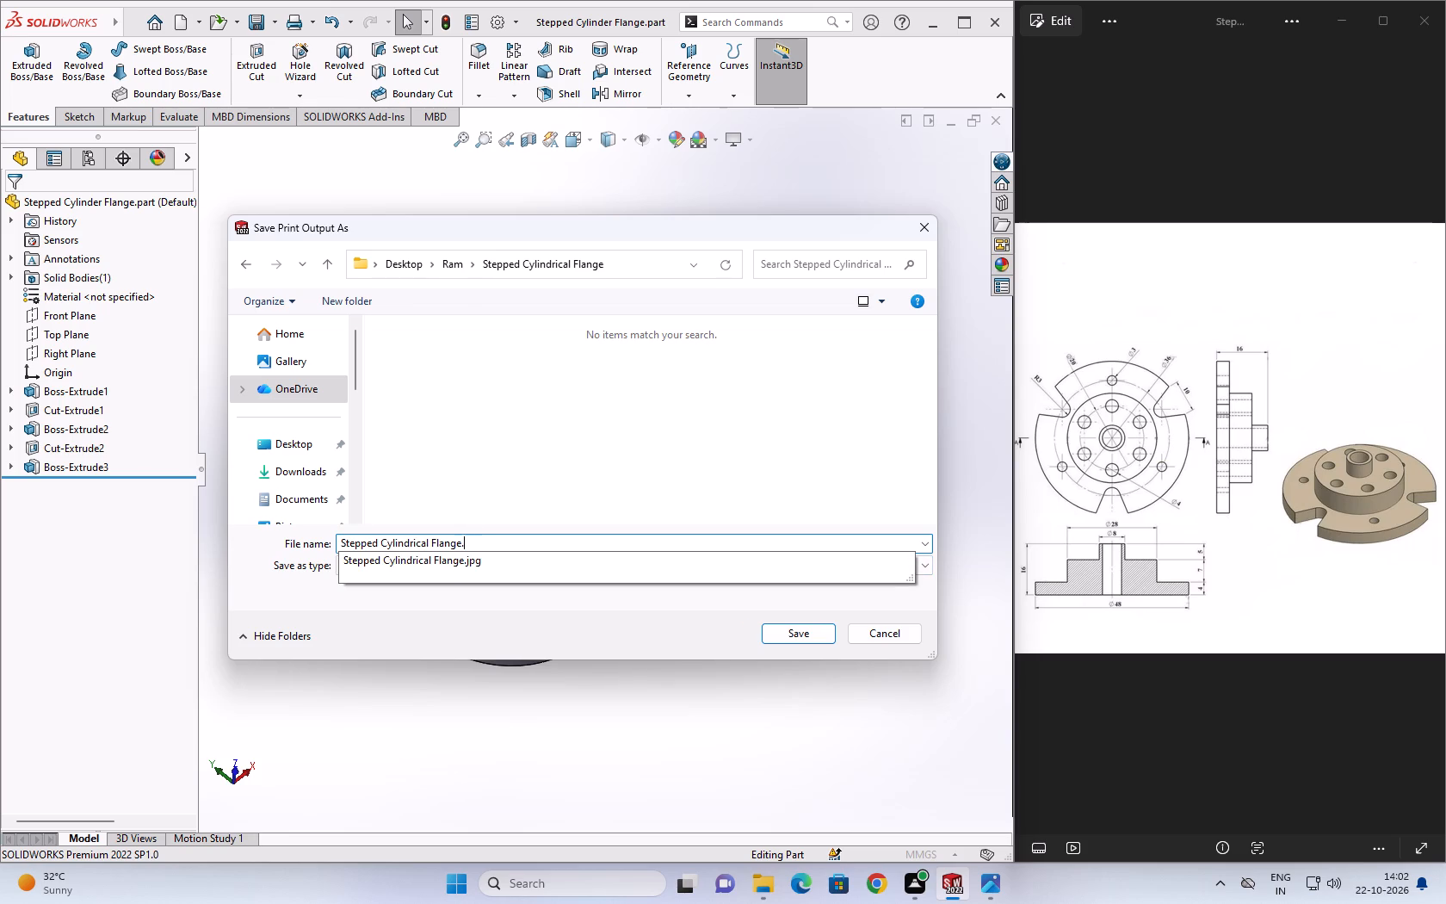
pyautogui.write('pdf')
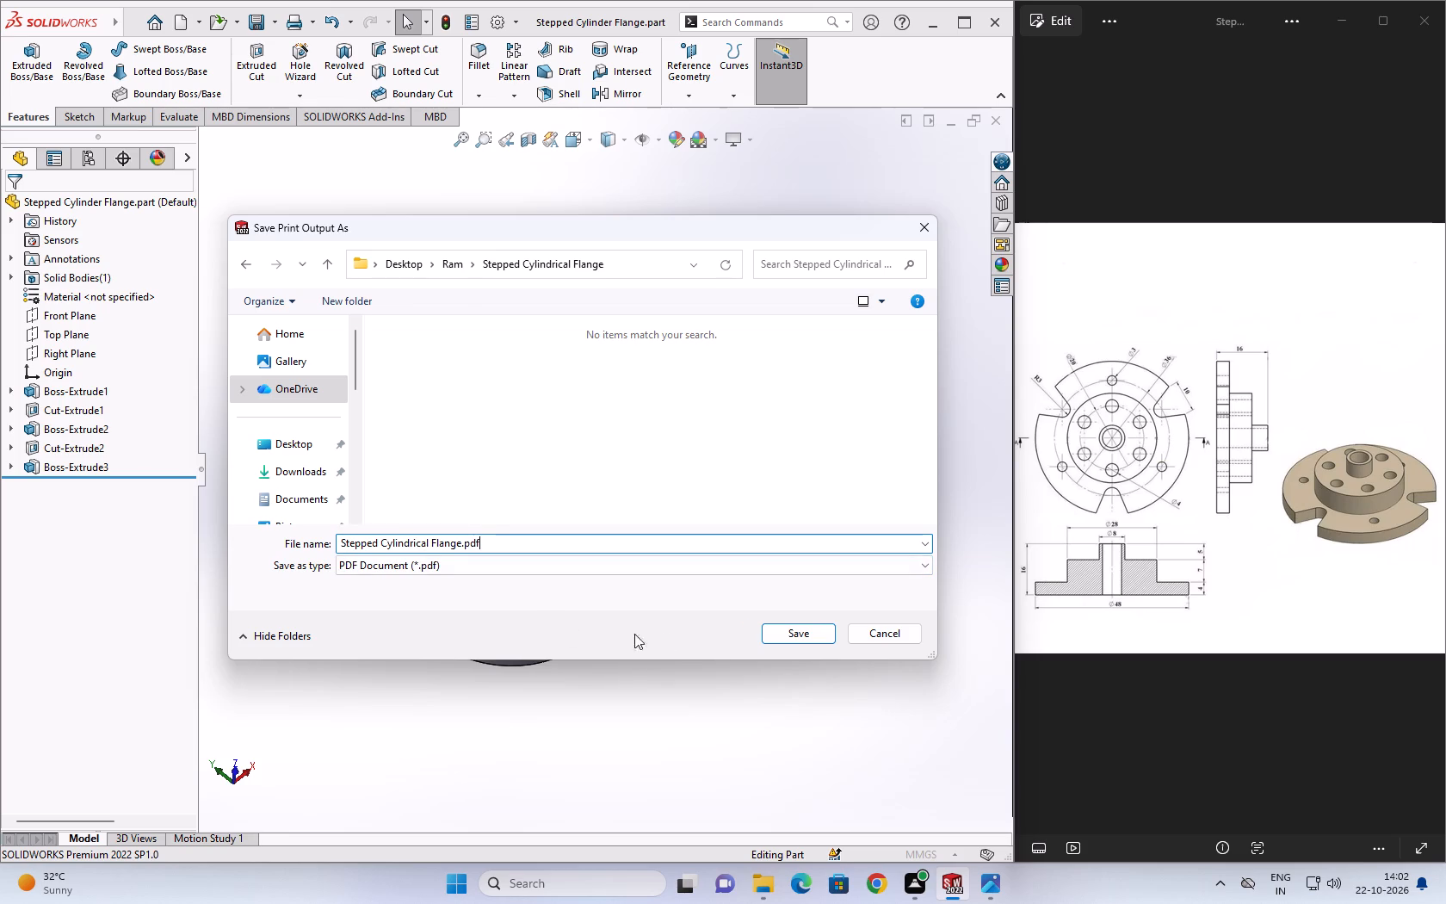
pyautogui.click(808, 639)
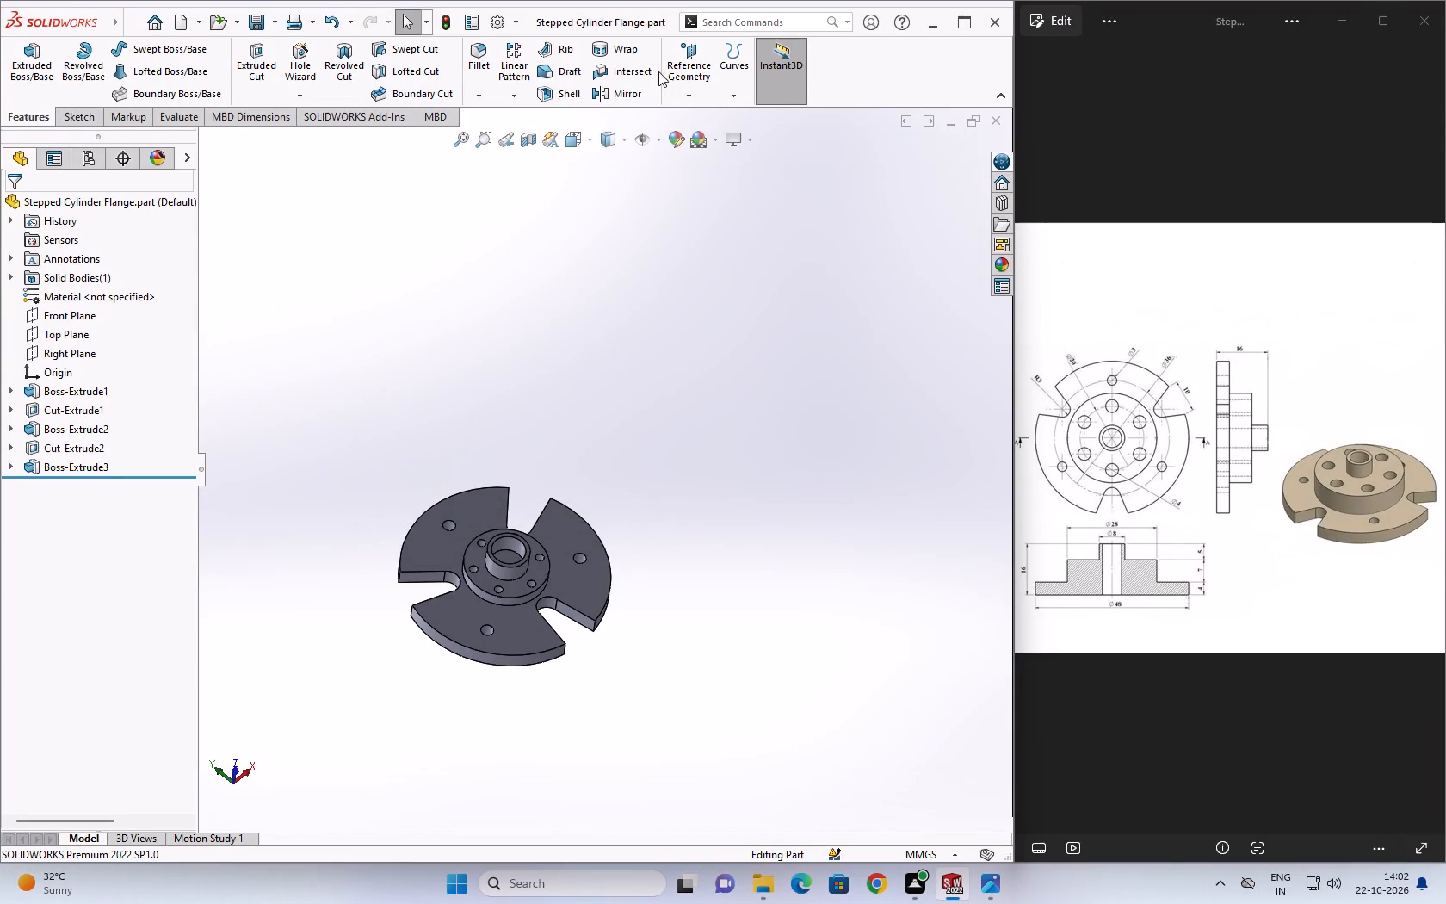
# Minimize the SOLIDWORKS and Photos windows to reveal the folder with the saved files.
pyautogui.click(930, 22)
pyautogui.click(1348, 17)
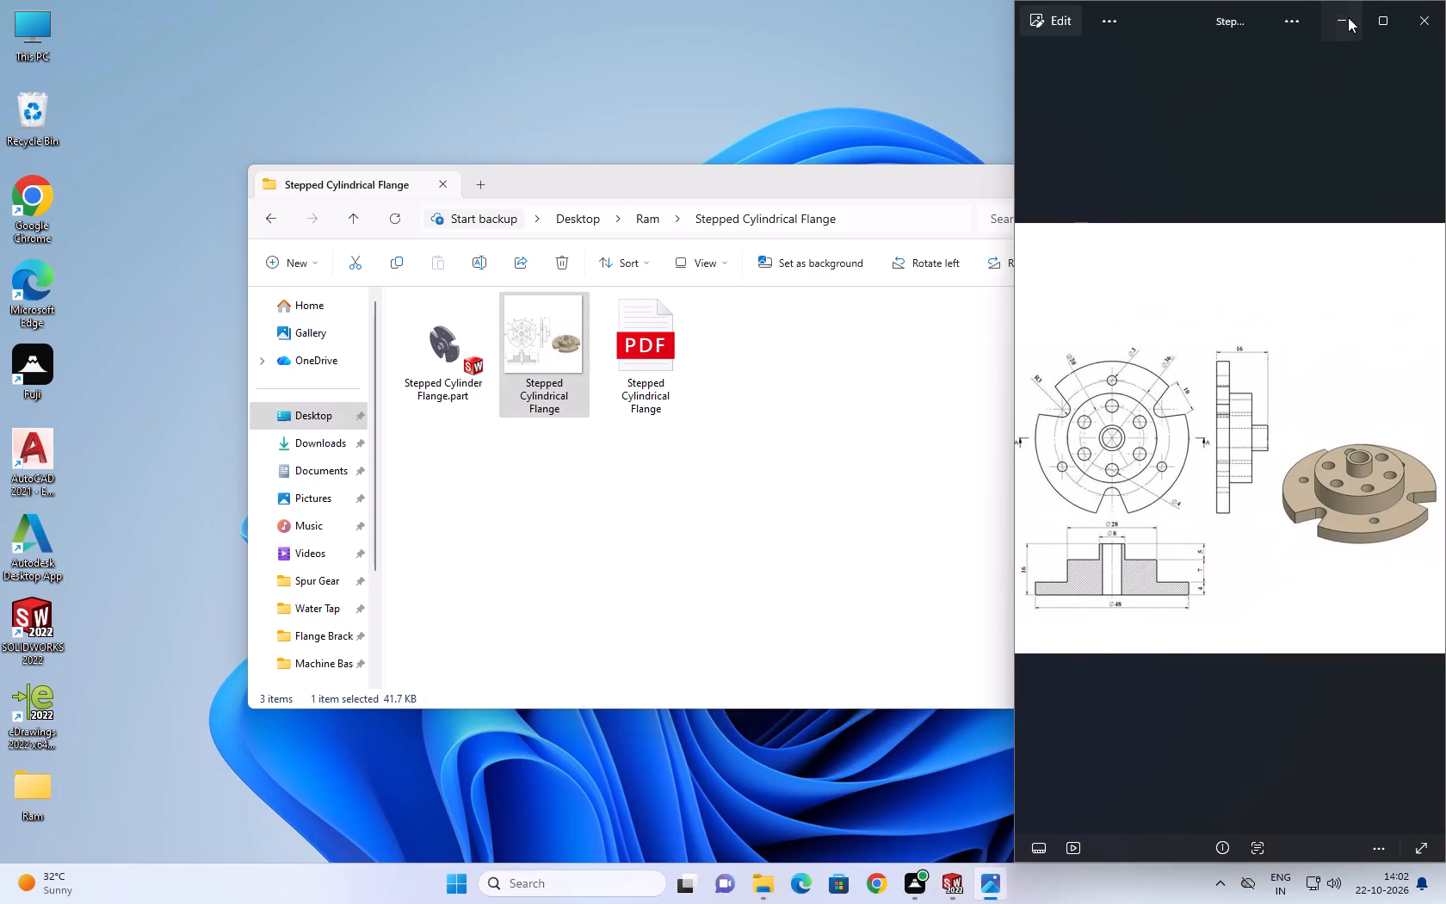